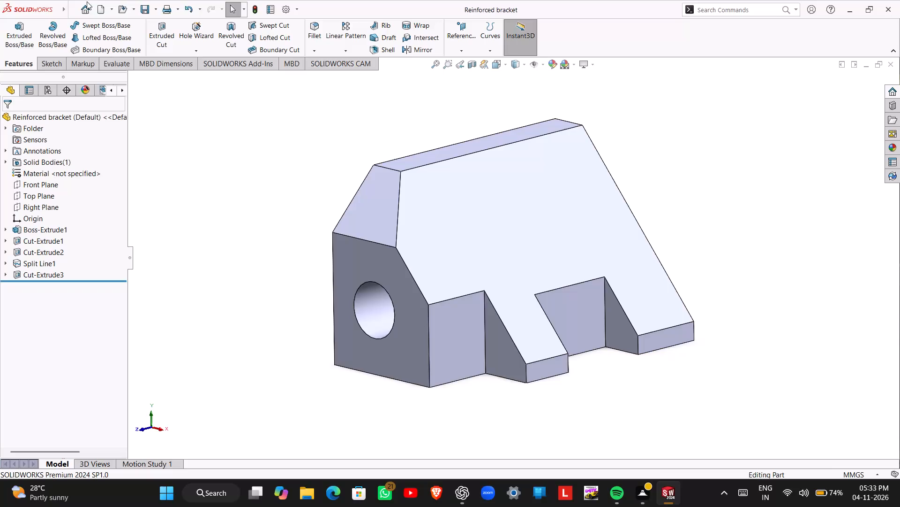
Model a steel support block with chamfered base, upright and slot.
Create a new part document.
left_click(105, 6)
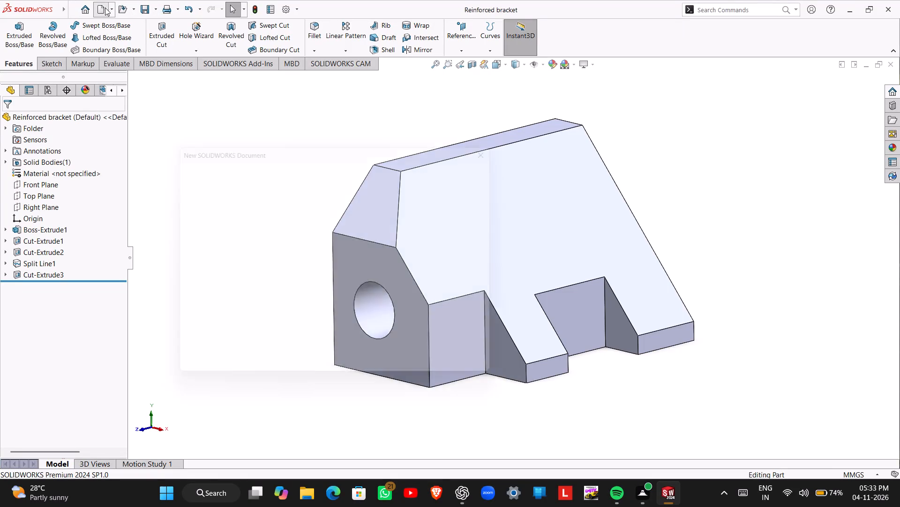
left_click(375, 371)
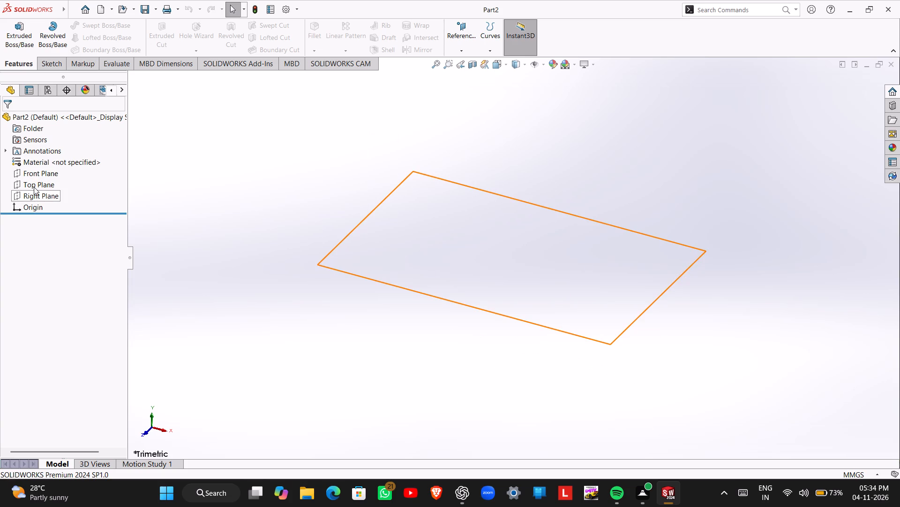
On the Top Plane, sketch a closed profile from the origin, about 60 mm wide and 44 mm tall, with a rectangular notch about 12 mm deep in its upper edge.
left_click(34, 187)
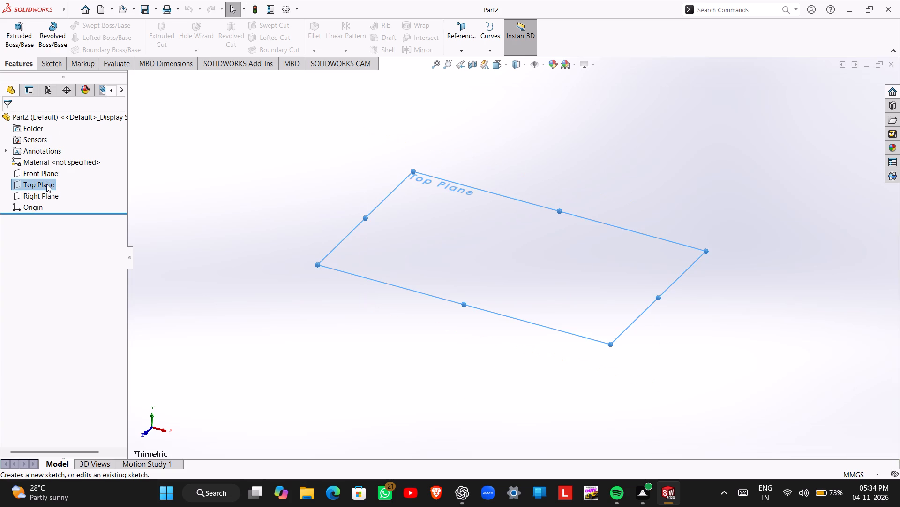
right_click(45, 184)
left_click(48, 173)
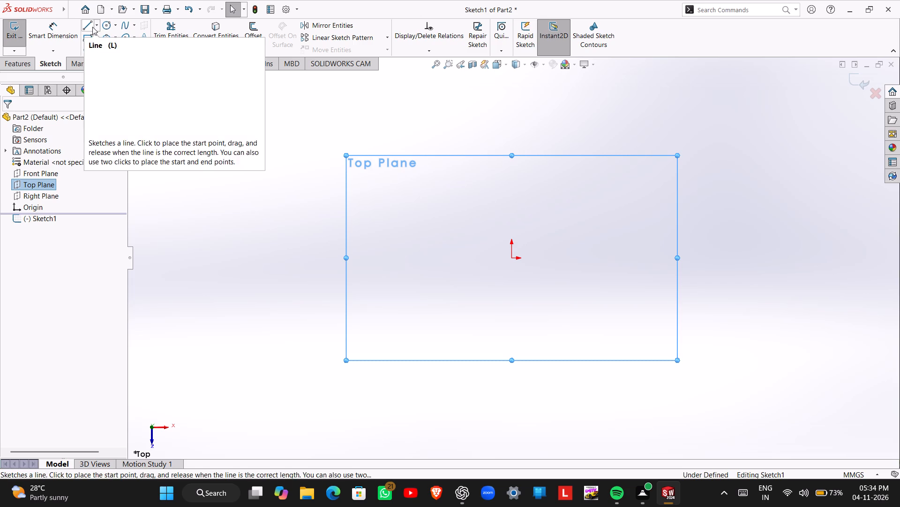
left_click(92, 27)
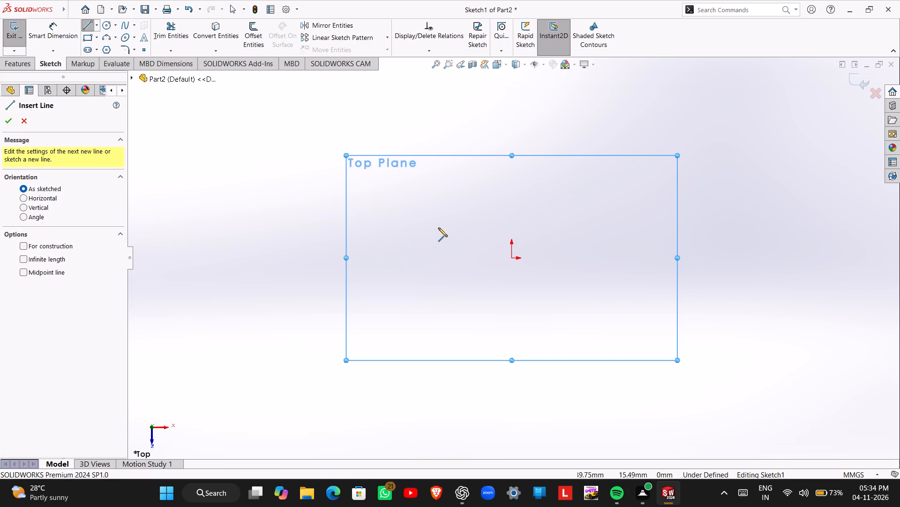
left_click(512, 176)
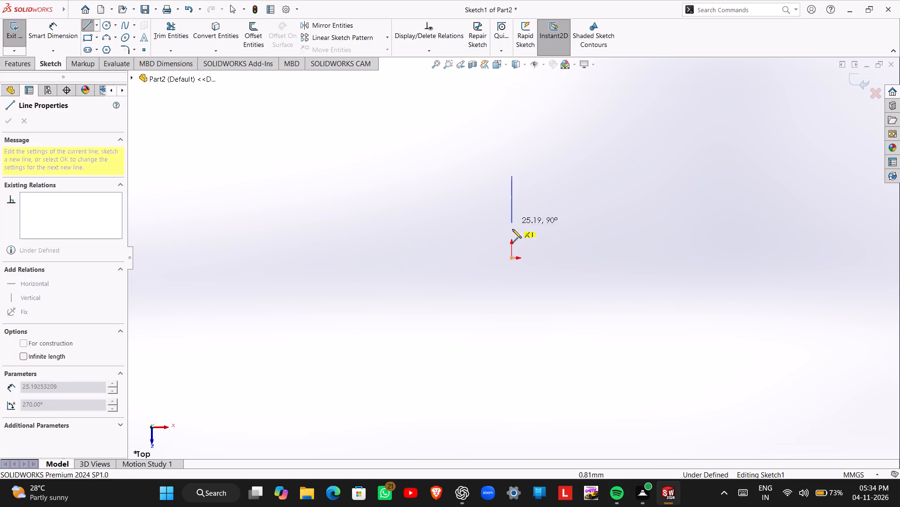
left_click(511, 258)
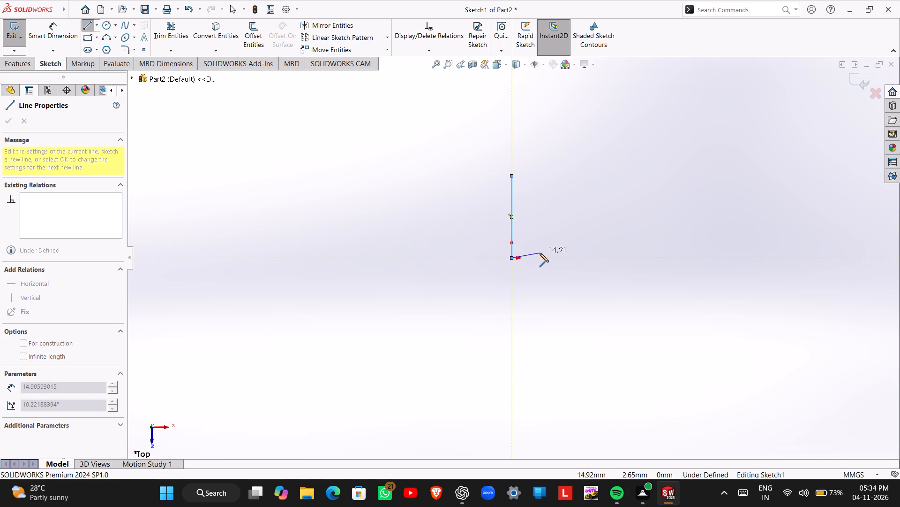
left_click(622, 259)
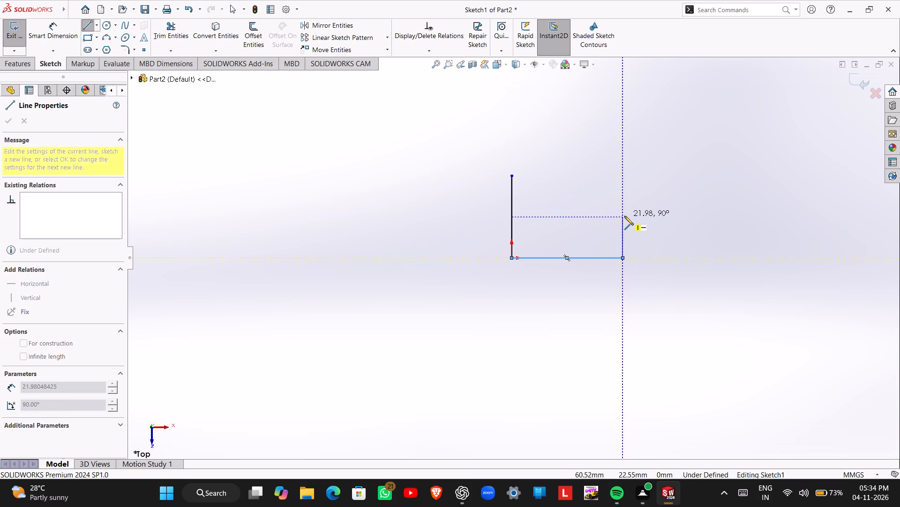
left_click(623, 173)
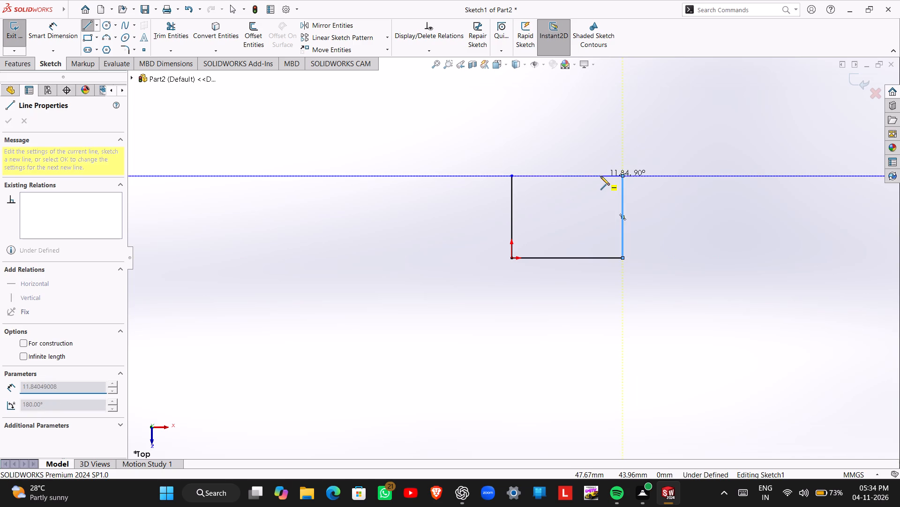
left_click(600, 176)
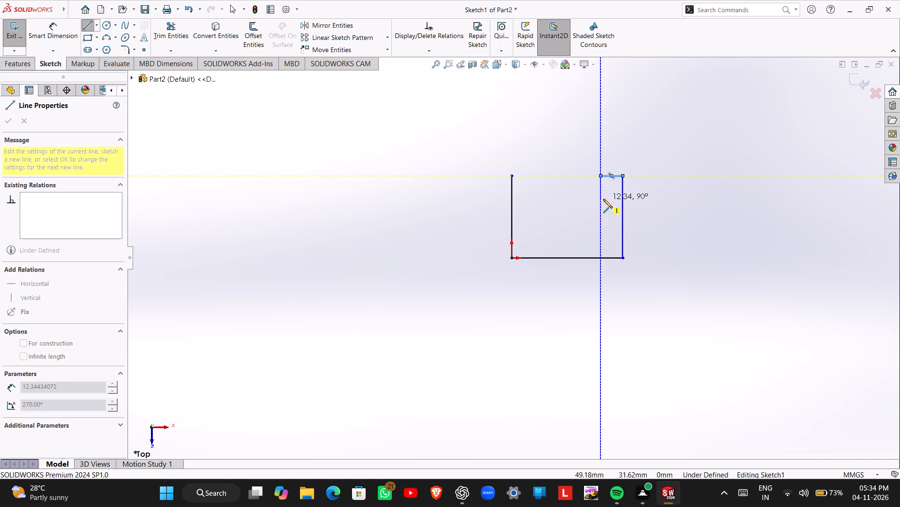
left_click(603, 199)
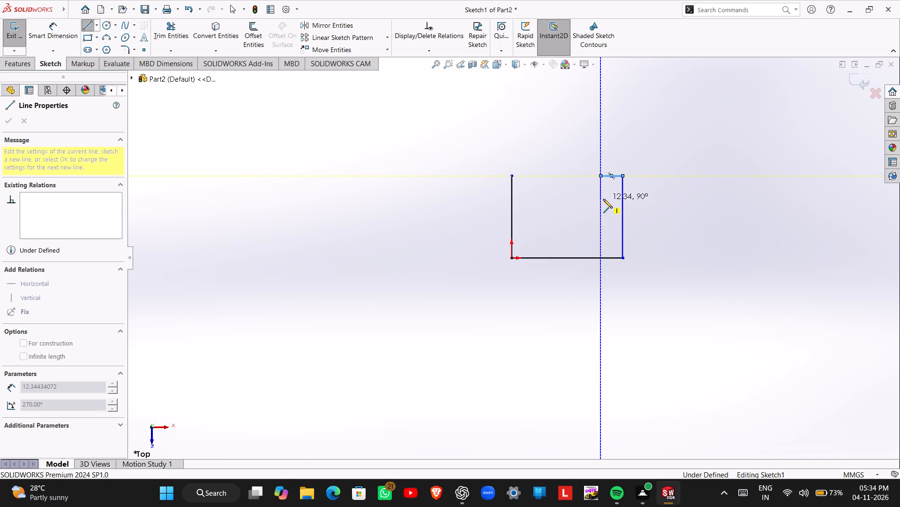
left_click(577, 200)
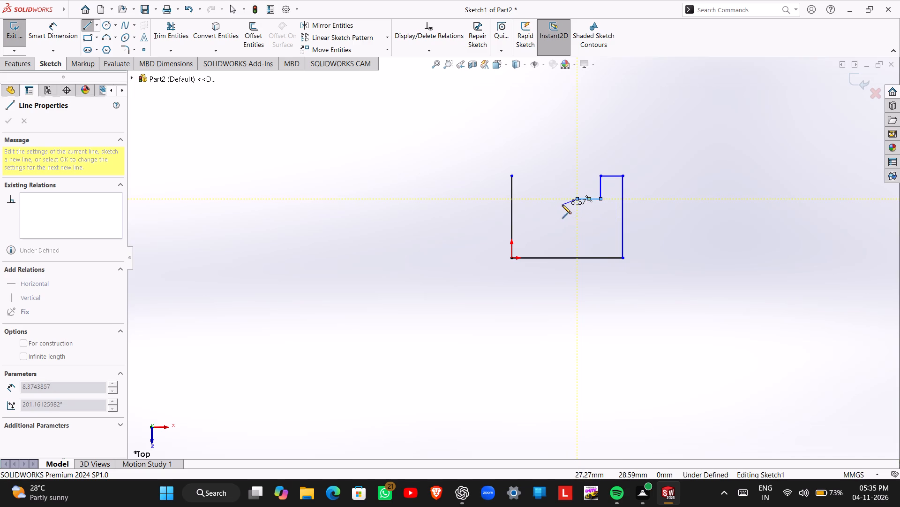
left_click(533, 199)
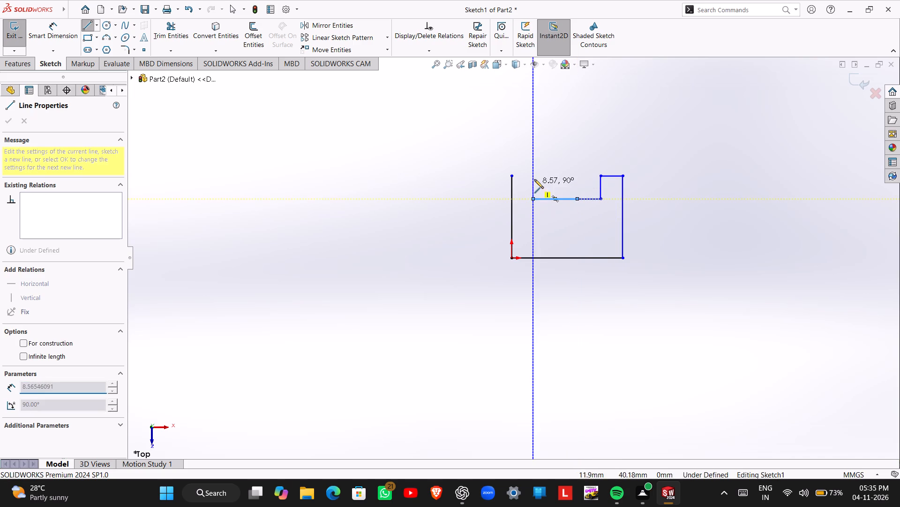
left_click(533, 174)
left_click(512, 175)
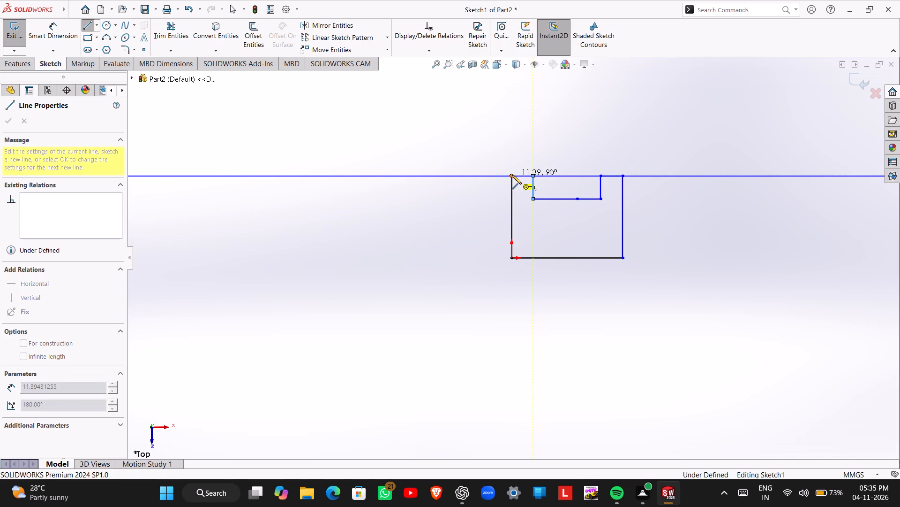
key("Escape")
Dimension the profile's left vertical edge to 30 mm.
right_click_drag(492, 402, 495, 357)
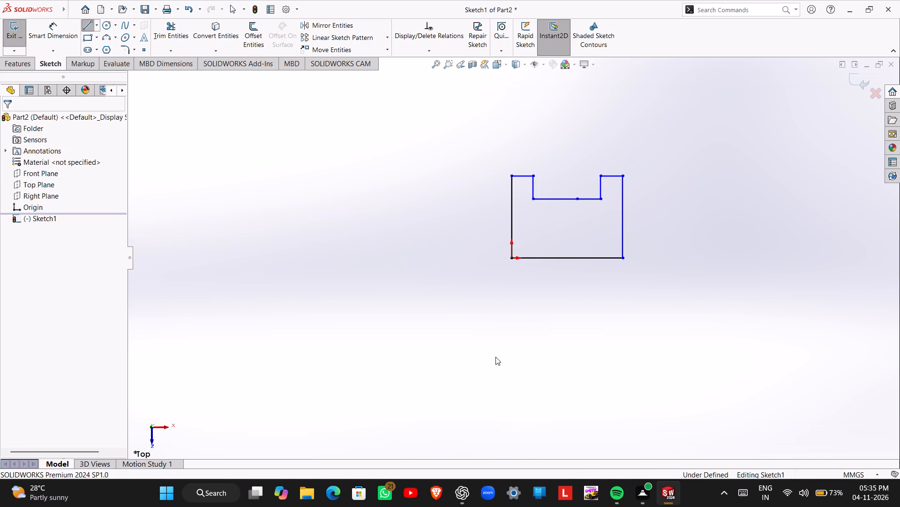
right_click_drag(495, 357, 498, 282)
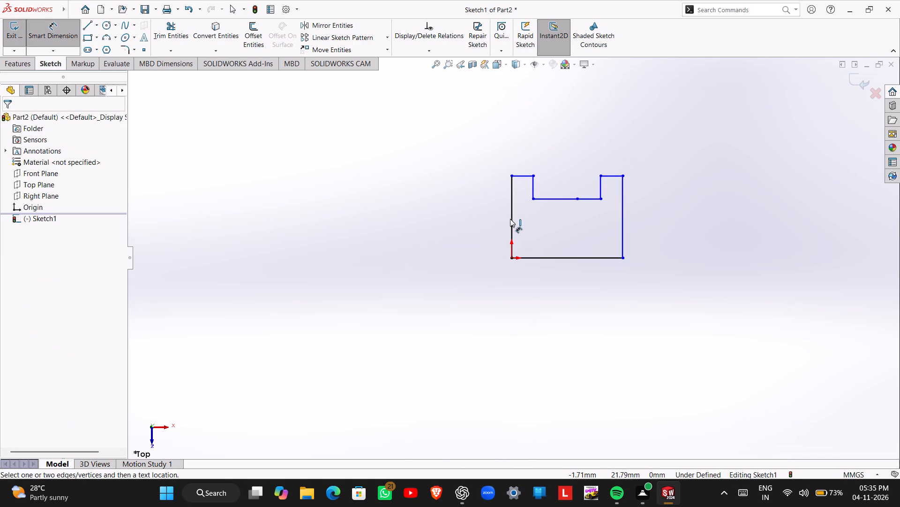
left_click(510, 219)
left_click(489, 219)
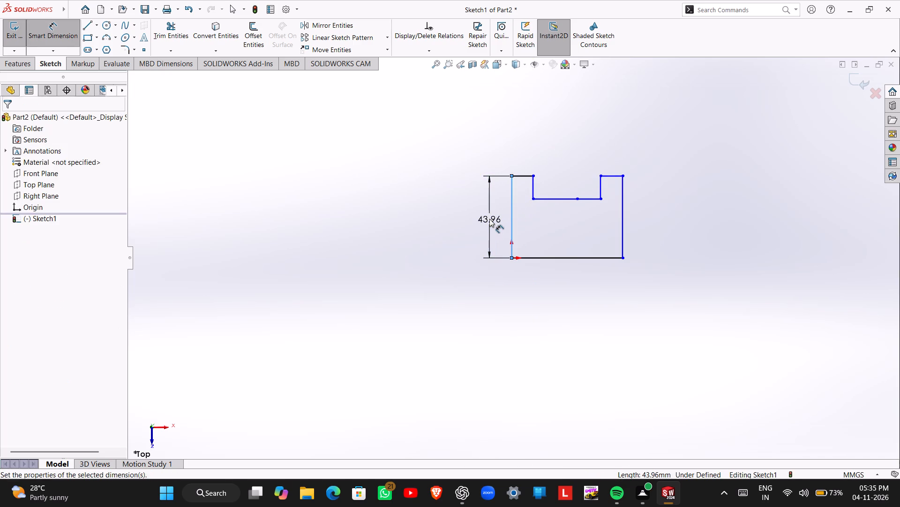
type("30")
key("Return")
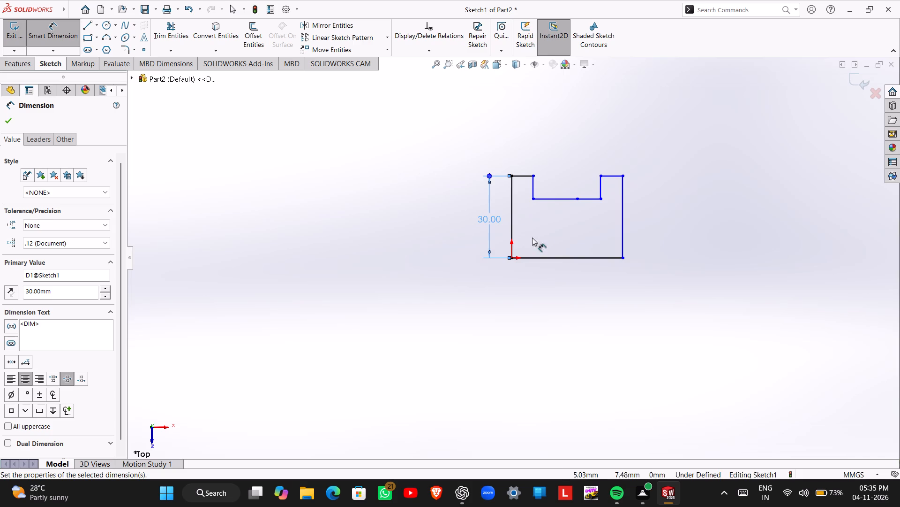
Dimension the width of the upper-left shoulder beside the notch to 10 mm.
left_click(525, 175)
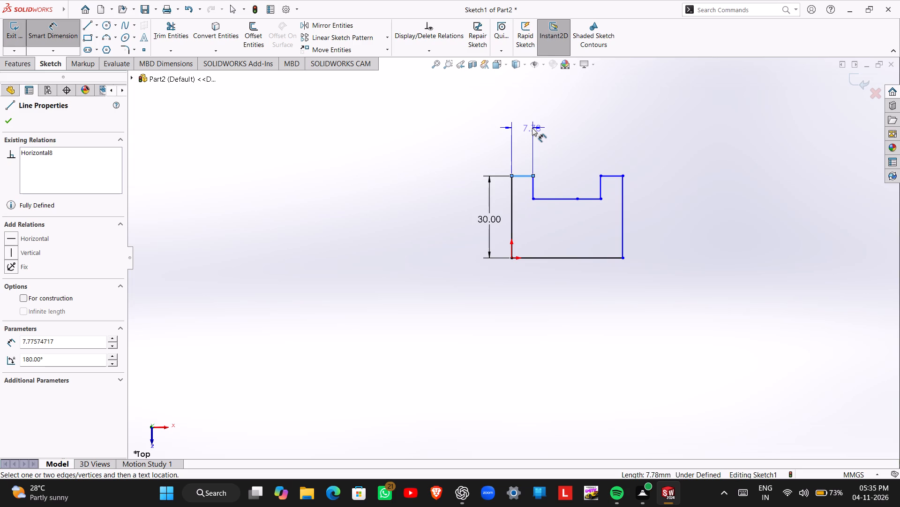
scroll(532, 127, "up", 1)
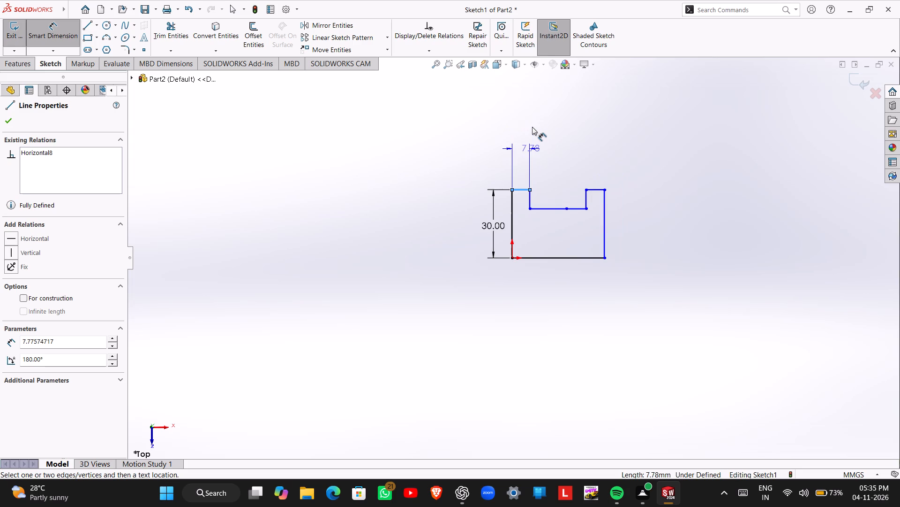
left_click(523, 133)
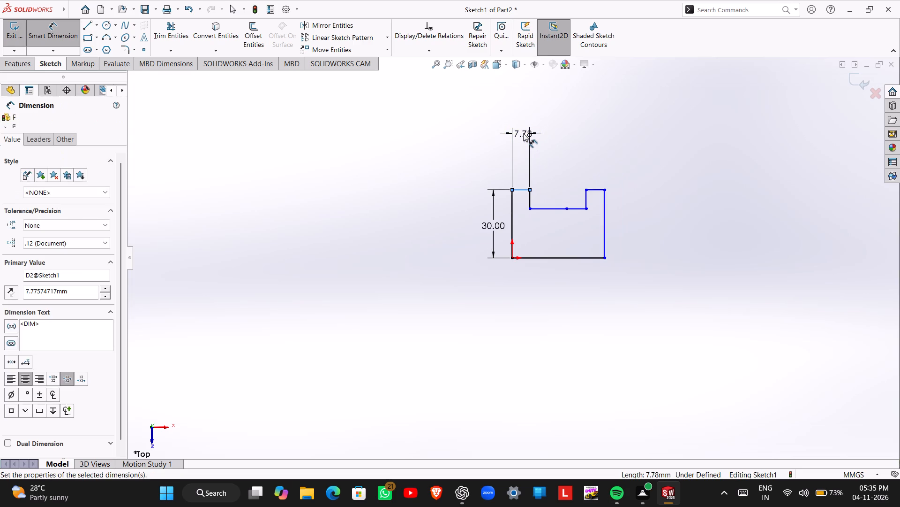
type("10")
key("Return")
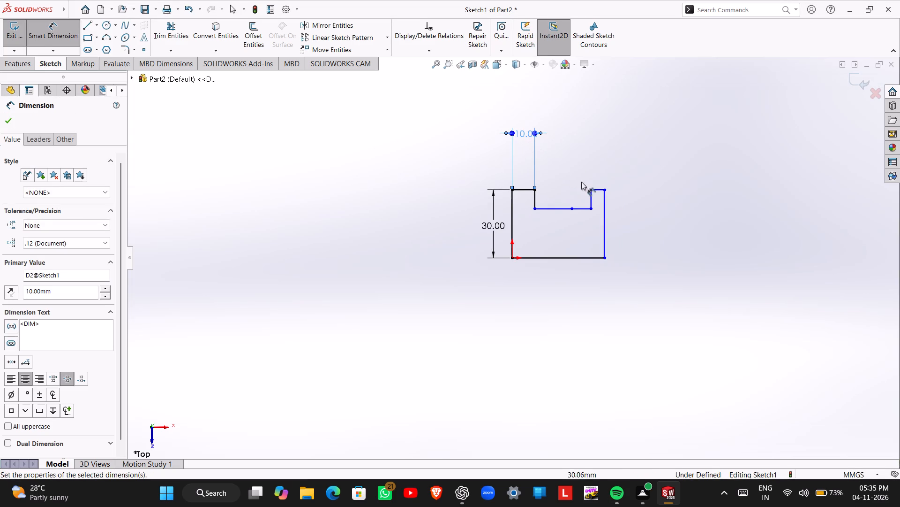
Dimension the profile's overall width between its two upper outer corners to 60 mm.
left_click(605, 188)
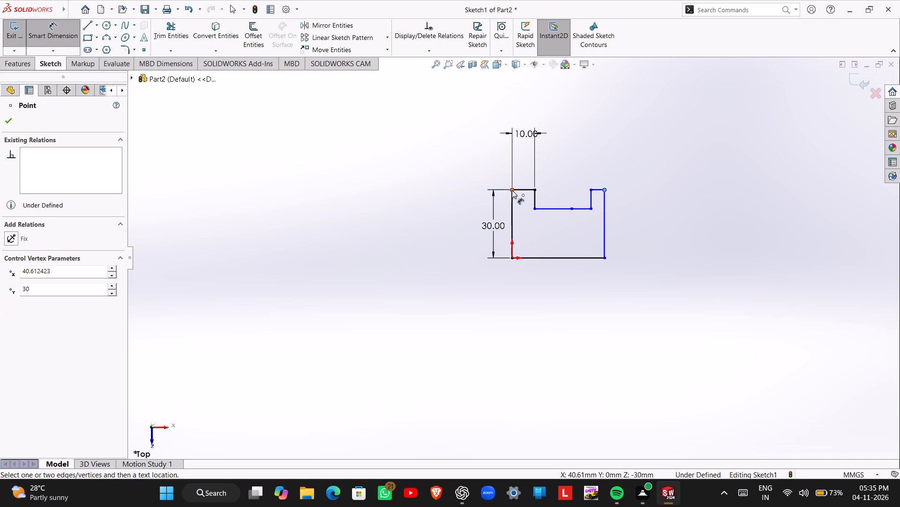
left_click(511, 188)
left_click(546, 97)
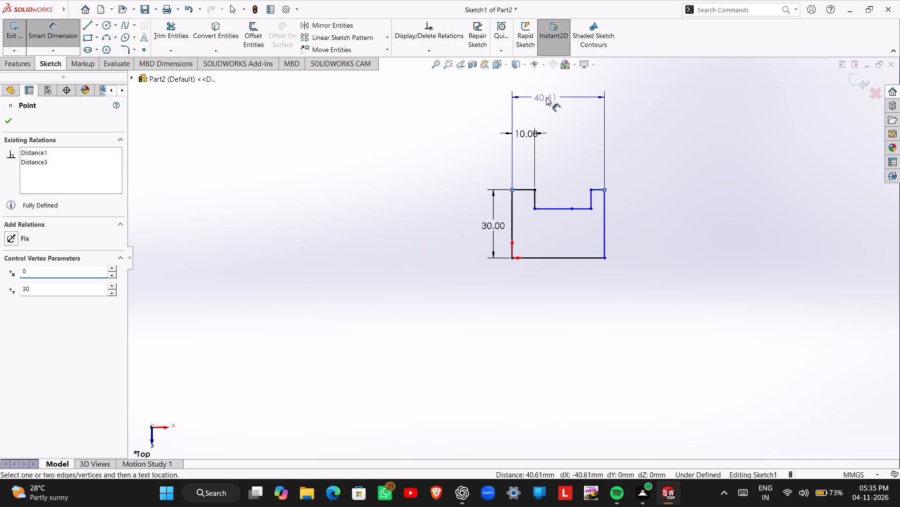
type("60")
key("Return")
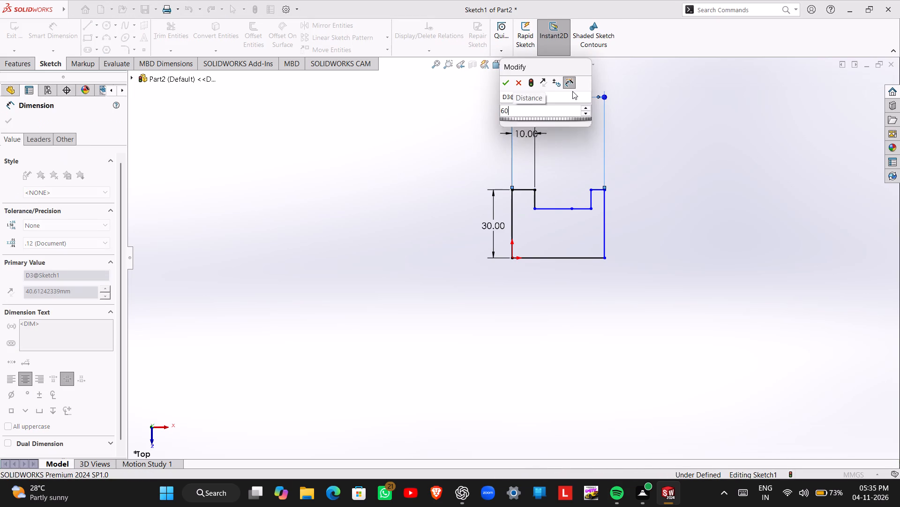
Dimension the width of the upper-right shoulder beside the notch to 10 mm.
left_click(607, 188)
left_click(609, 144)
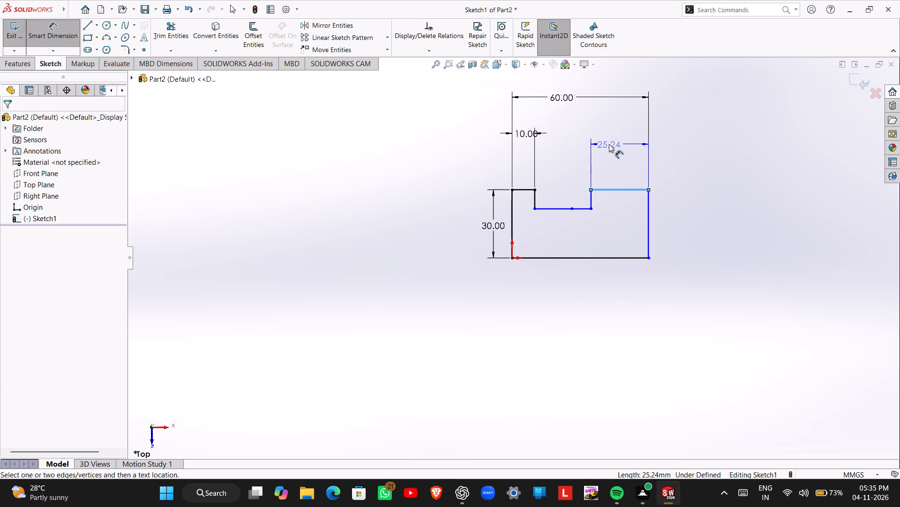
type("10")
key("Return")
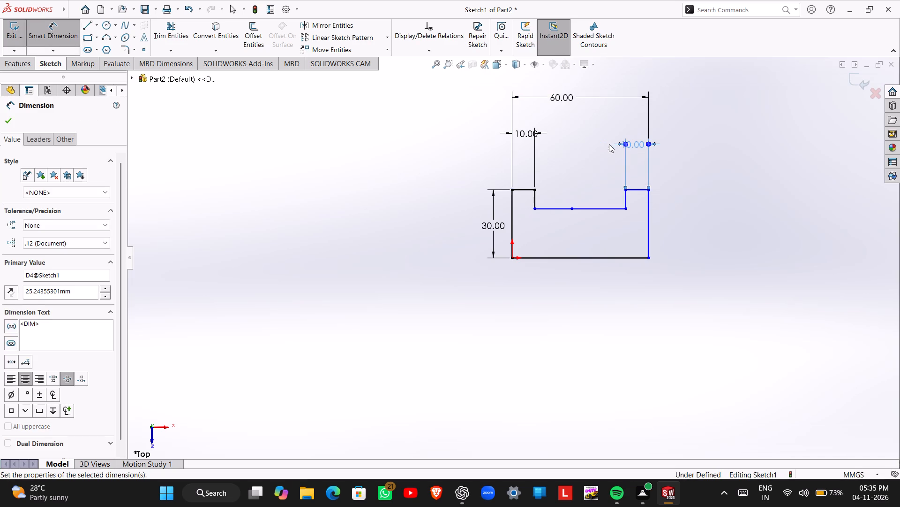
Add a length dimension to the profile's right vertical edge.
left_click(648, 215)
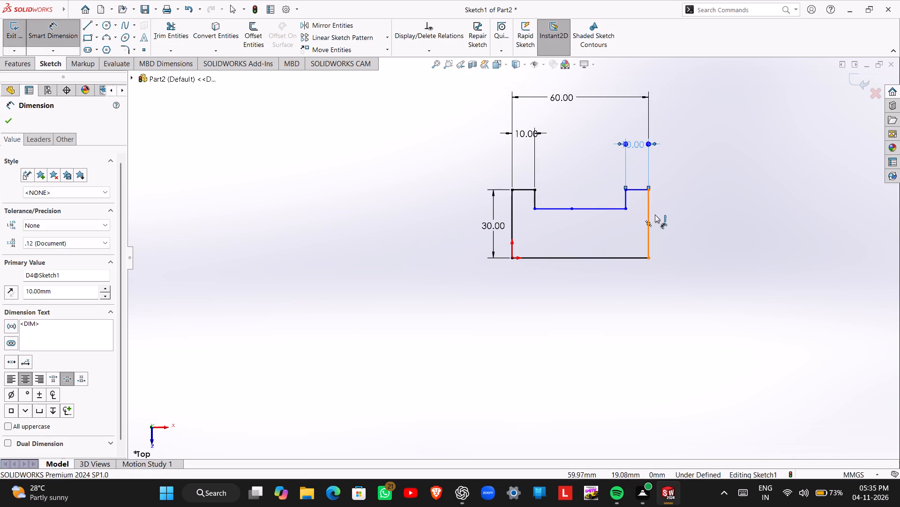
left_click(688, 215)
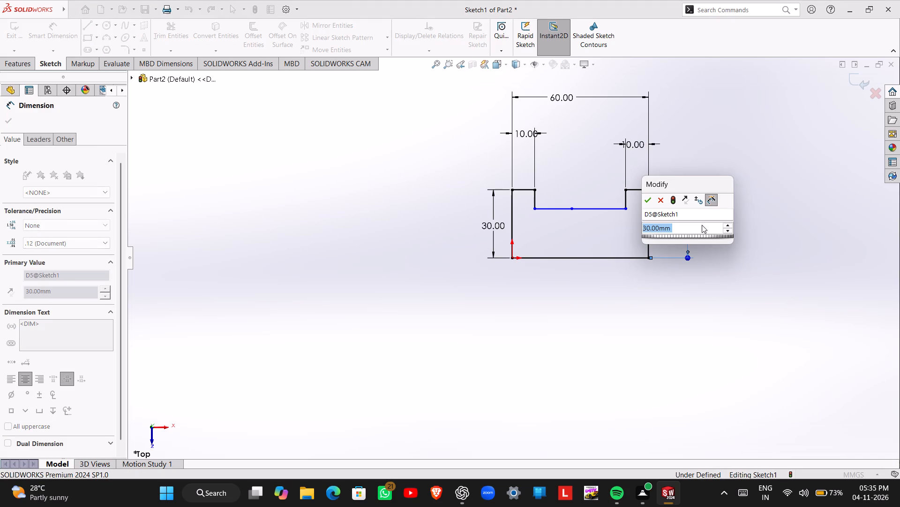
key("Escape")
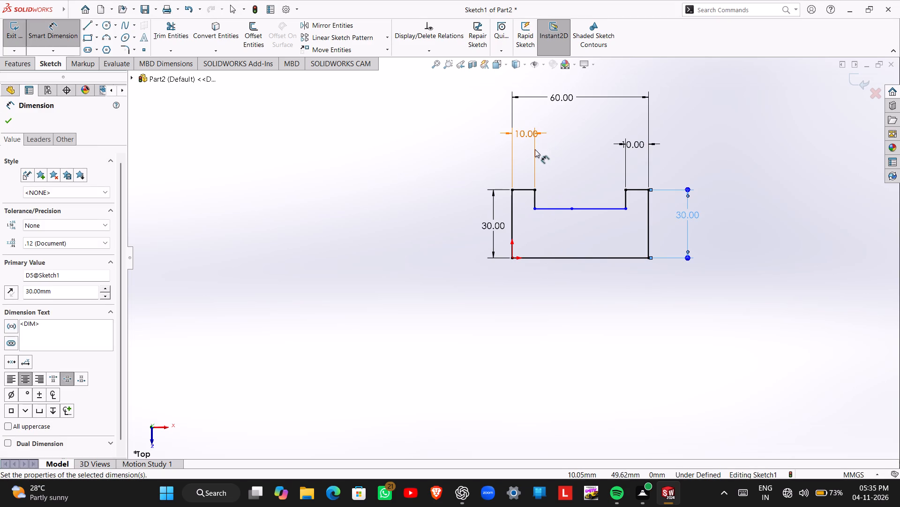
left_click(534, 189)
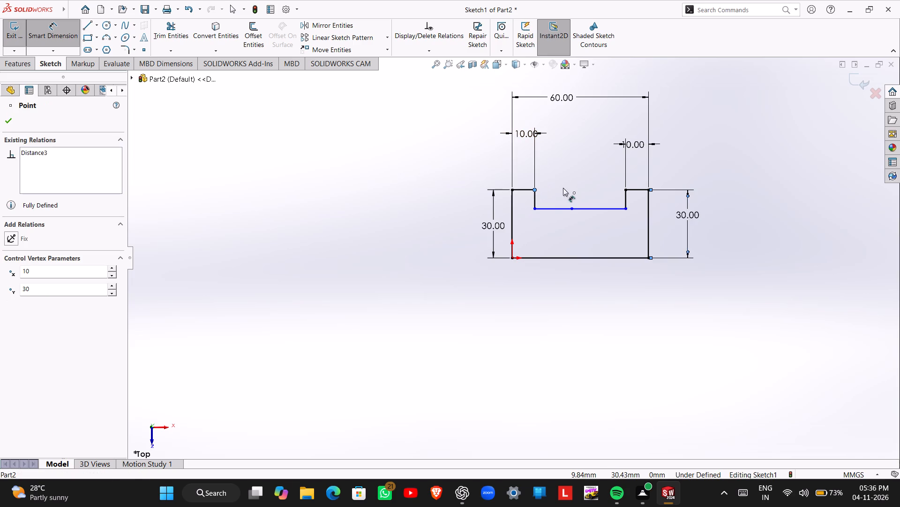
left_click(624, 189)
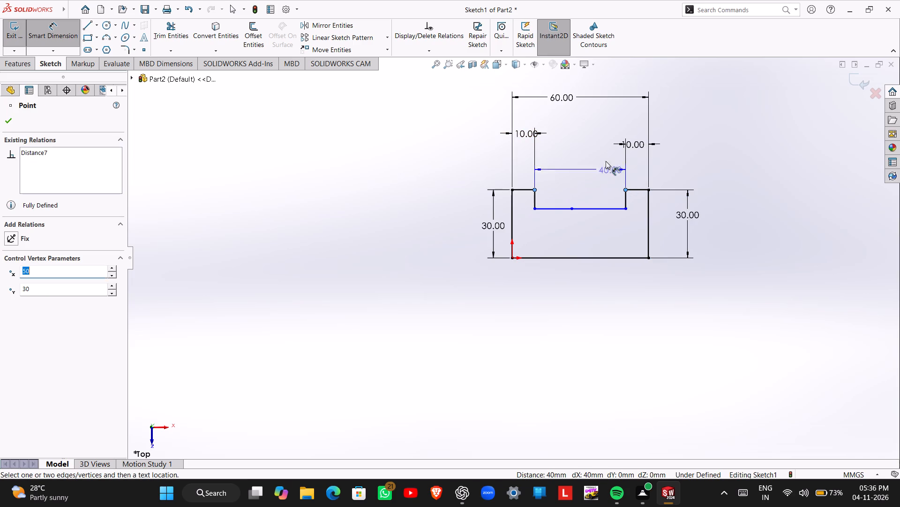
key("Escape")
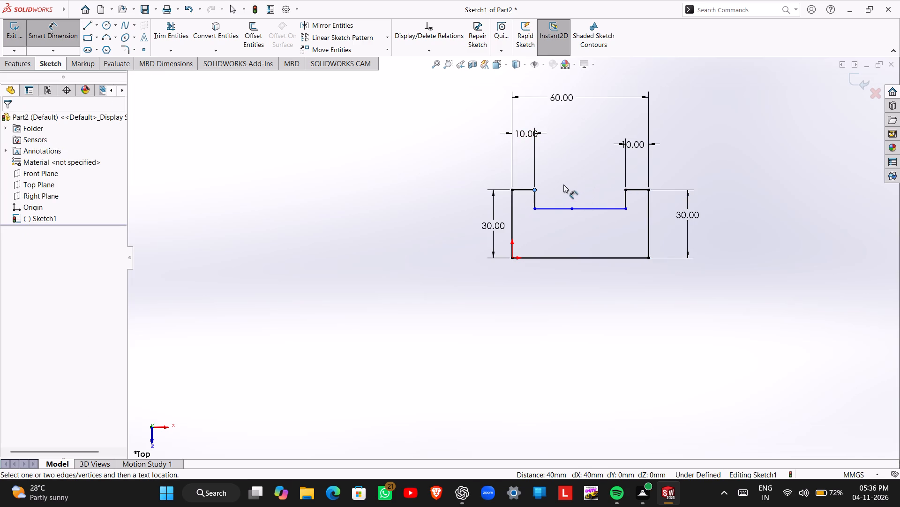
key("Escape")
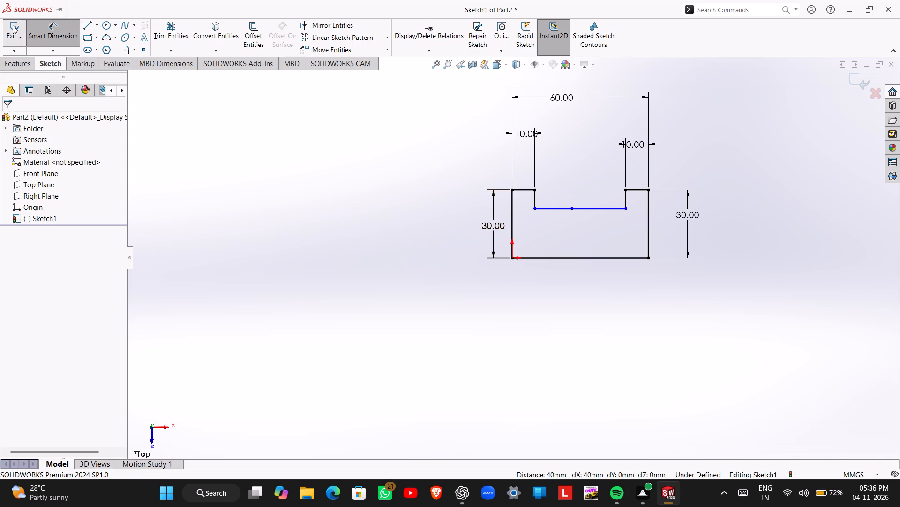
Exit the notched profile sketch.
left_click(13, 25)
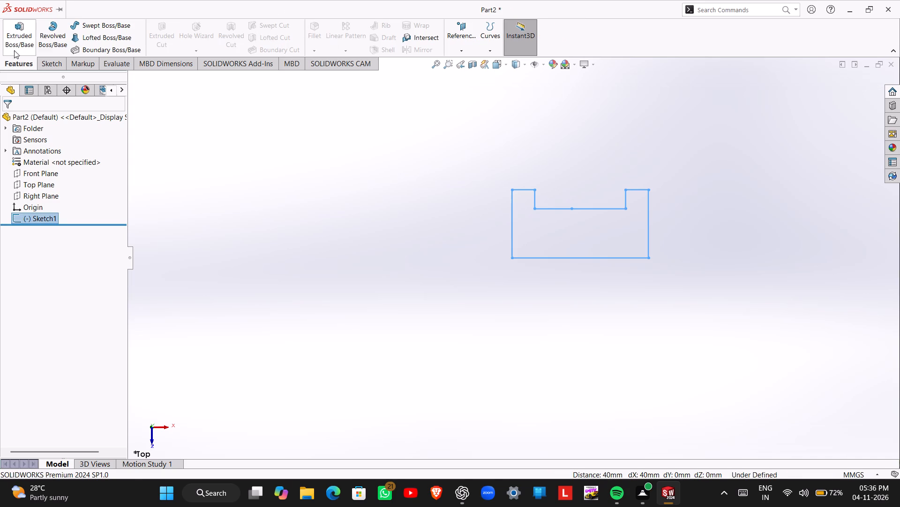
Extrude the notched profile 50 mm as a boss.
left_click(20, 36)
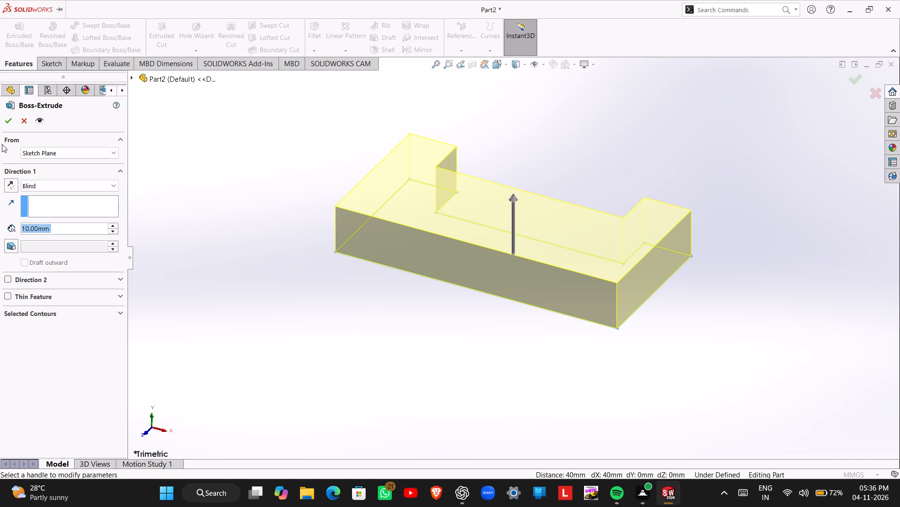
type("50")
key("Return")
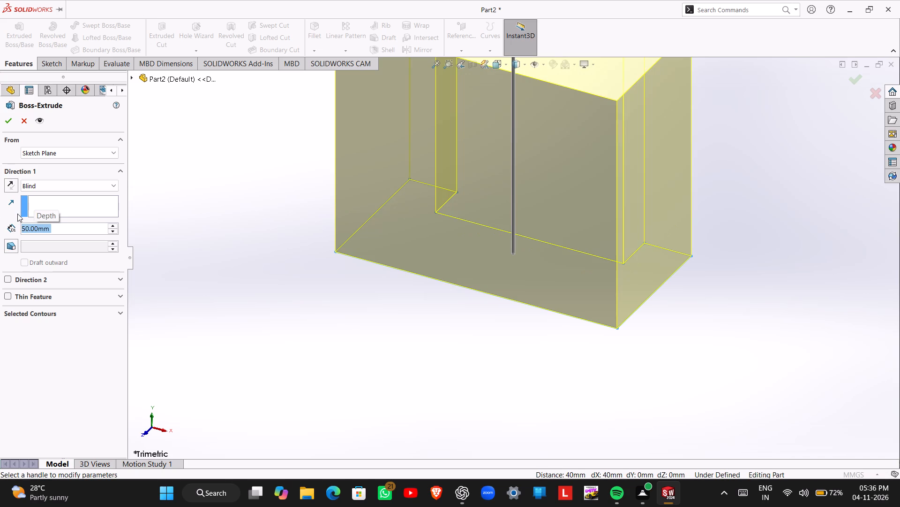
key("Return")
Start a new sketch on the notched end face of the extruded block.
middle_click_drag(467, 195, 484, 261)
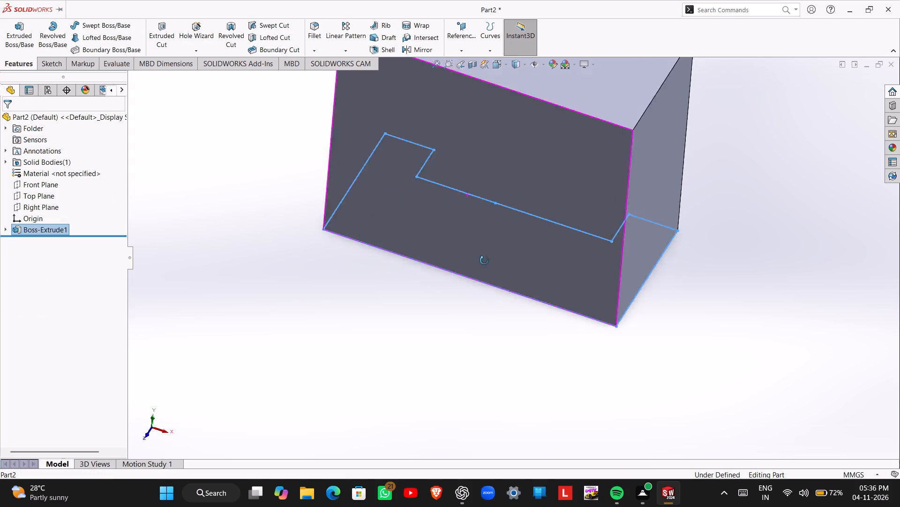
middle_click_drag(484, 261, 483, 341)
scroll(491, 337, "up", 2)
left_click(492, 331)
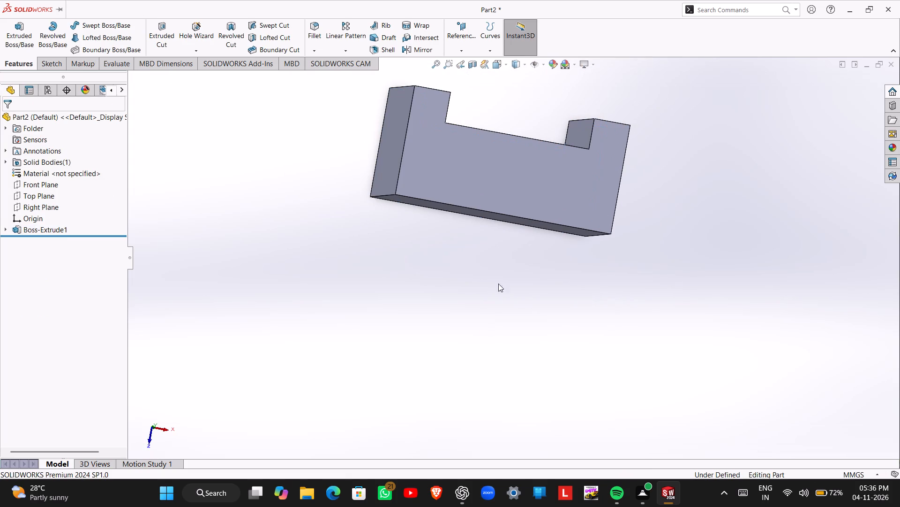
left_click(477, 161)
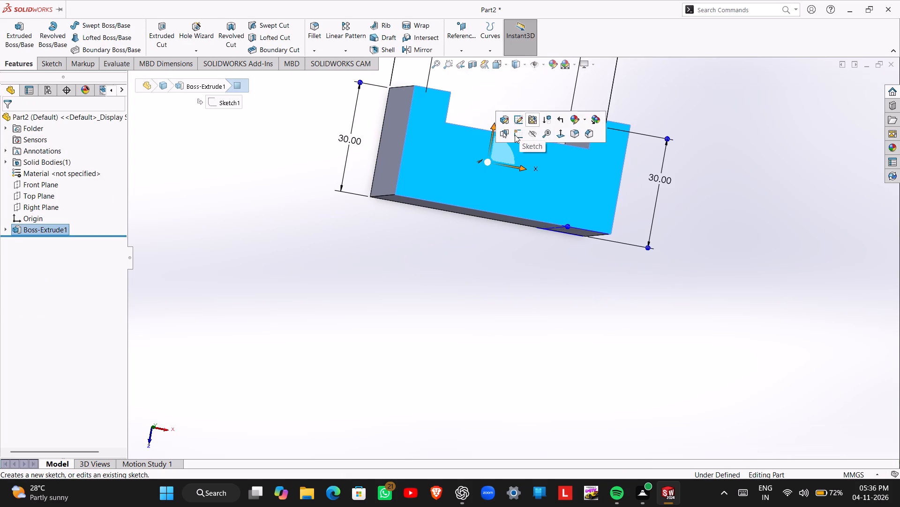
left_click(515, 135)
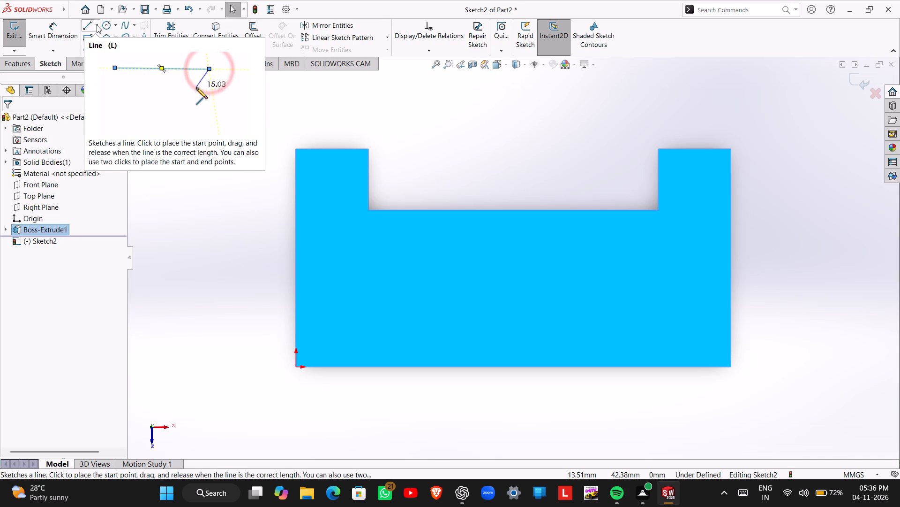
Draw a vertical centerline from the midpoint of the face's bottom edge to just past the tops of the shoulders.
left_click(97, 25)
left_click(104, 46)
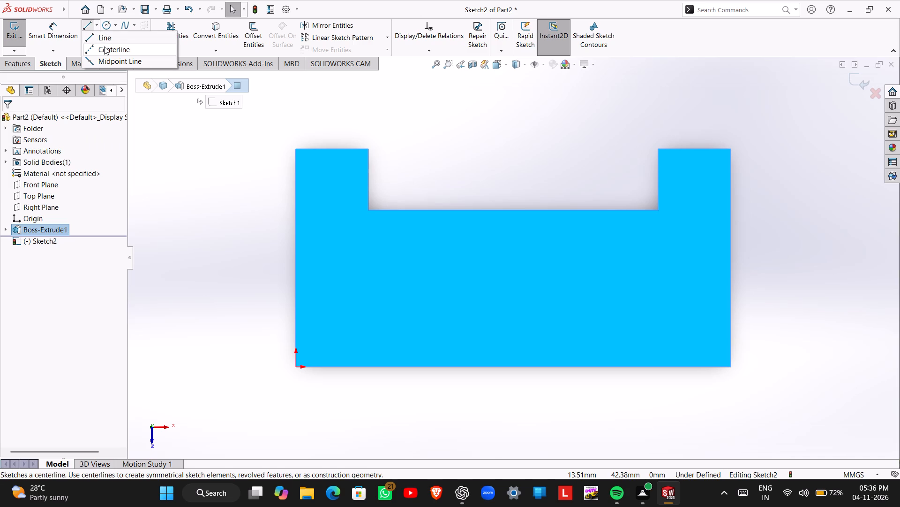
left_click(513, 366)
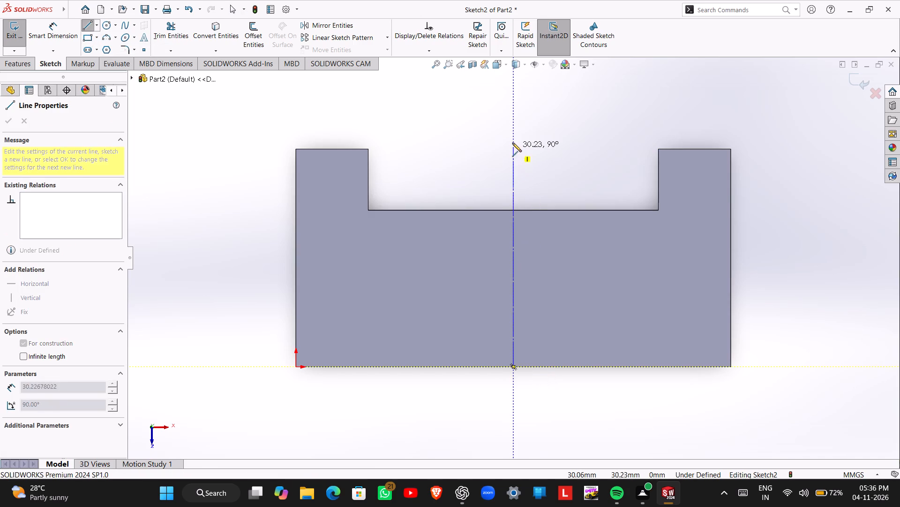
left_click(512, 139)
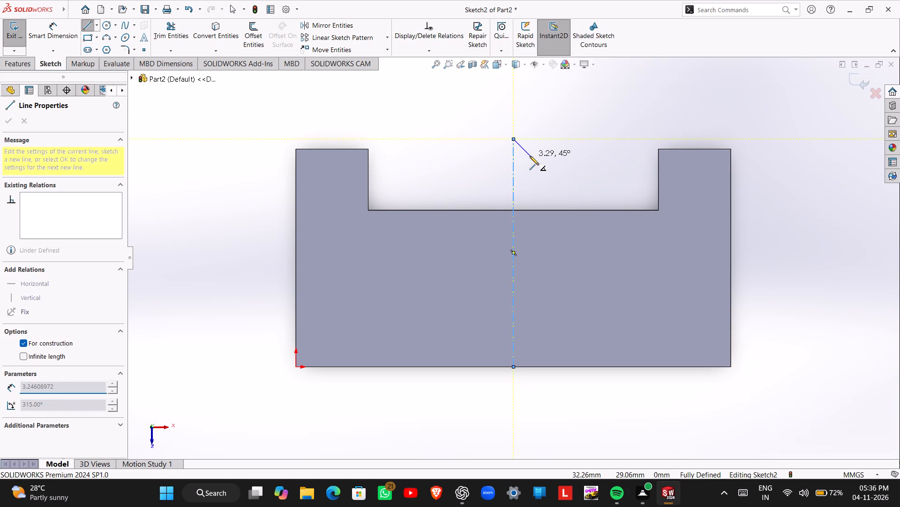
key("Escape")
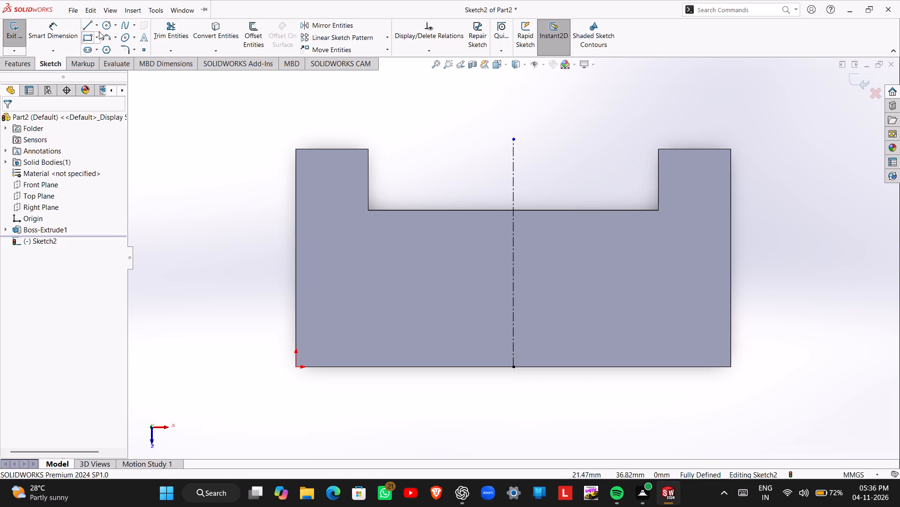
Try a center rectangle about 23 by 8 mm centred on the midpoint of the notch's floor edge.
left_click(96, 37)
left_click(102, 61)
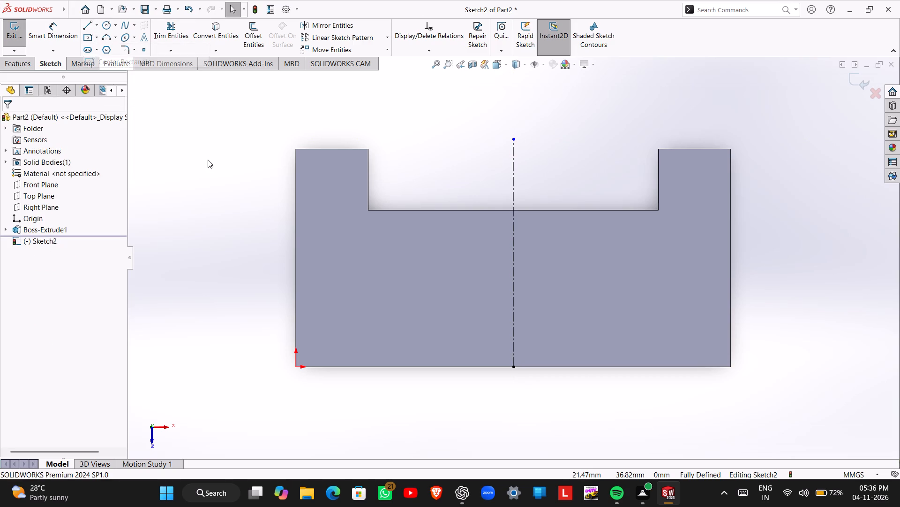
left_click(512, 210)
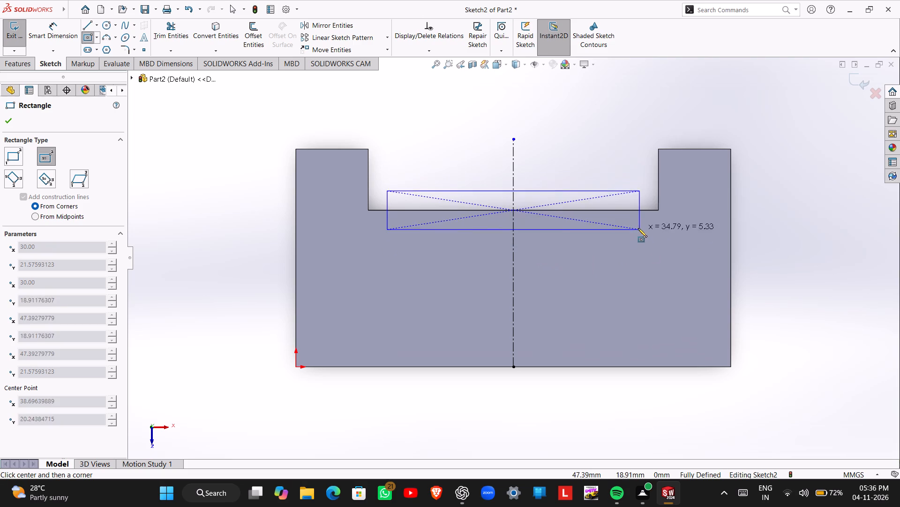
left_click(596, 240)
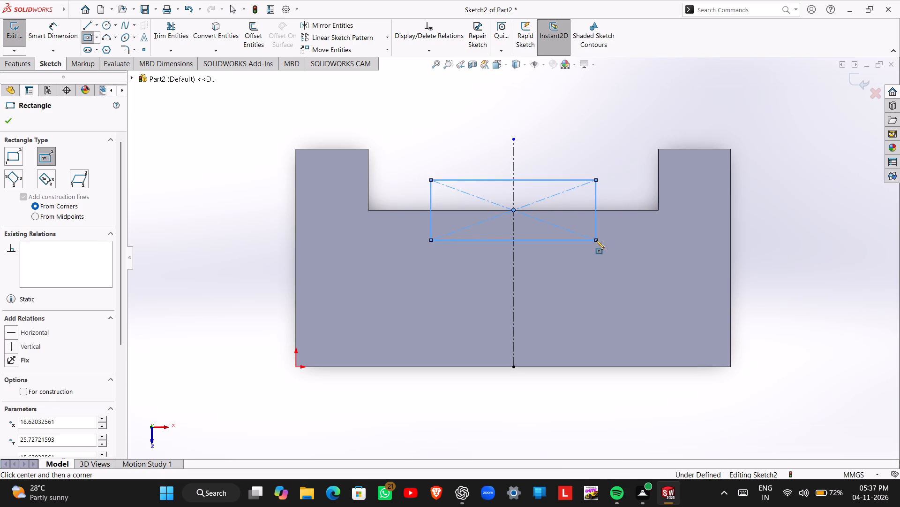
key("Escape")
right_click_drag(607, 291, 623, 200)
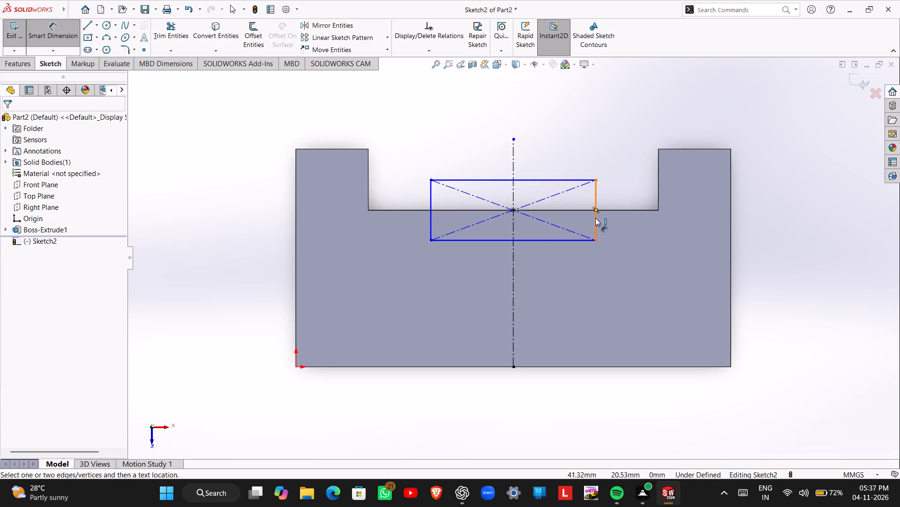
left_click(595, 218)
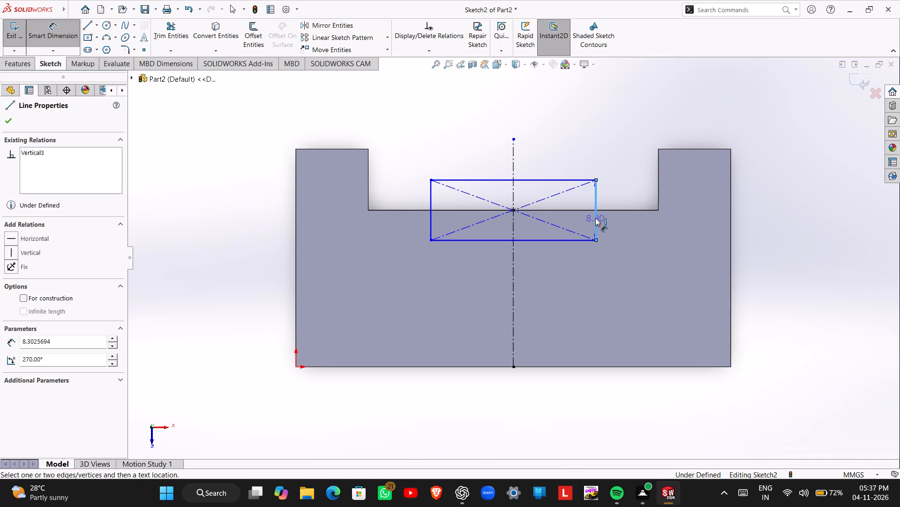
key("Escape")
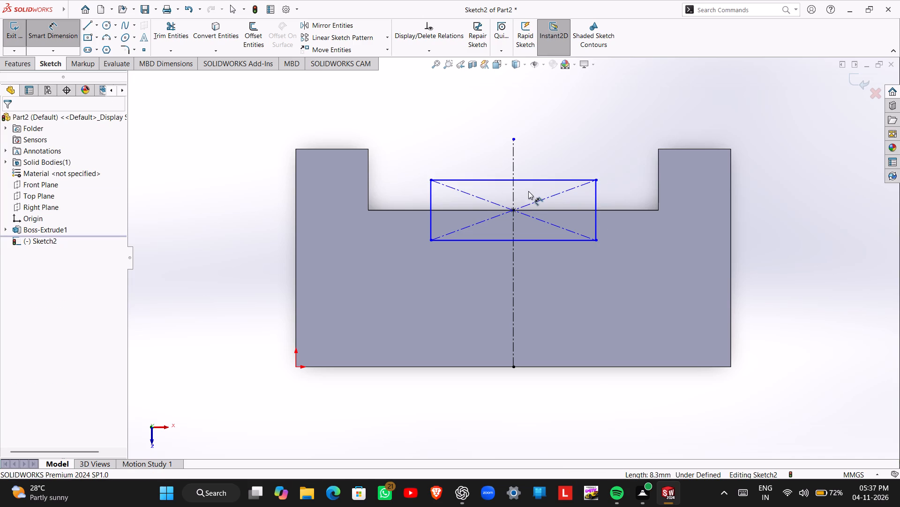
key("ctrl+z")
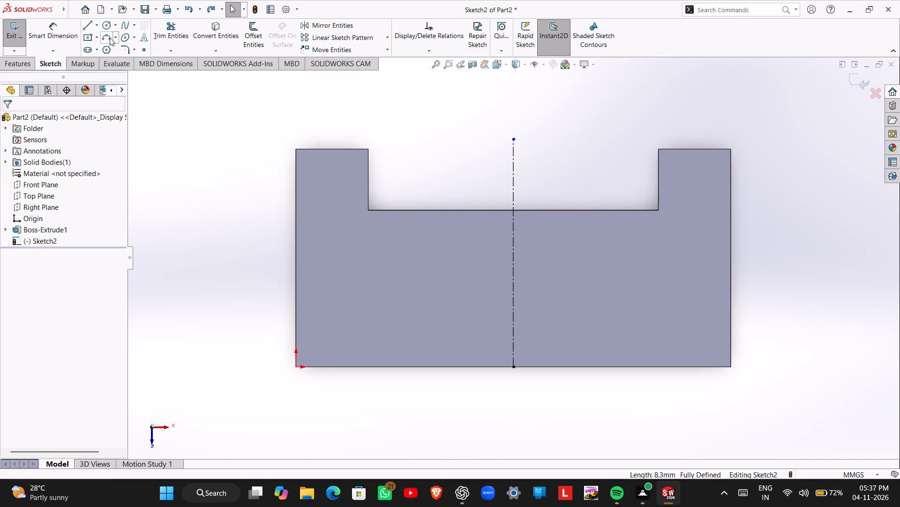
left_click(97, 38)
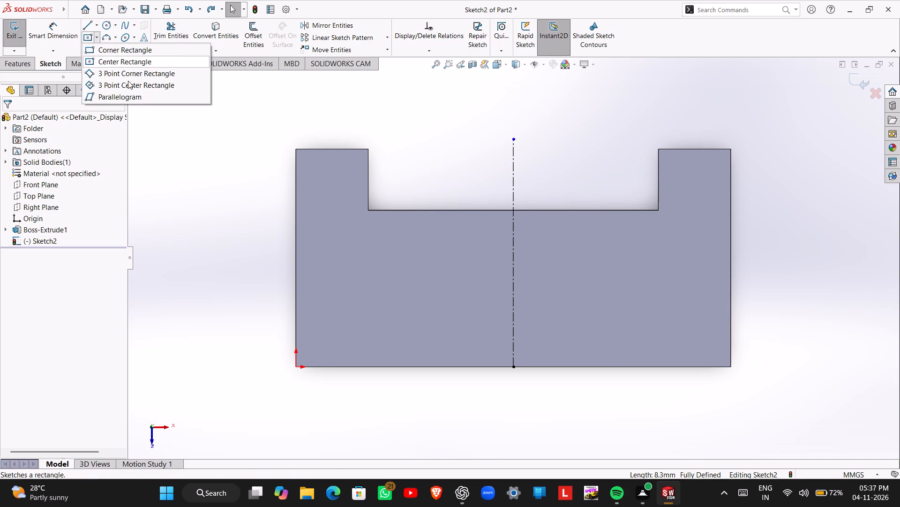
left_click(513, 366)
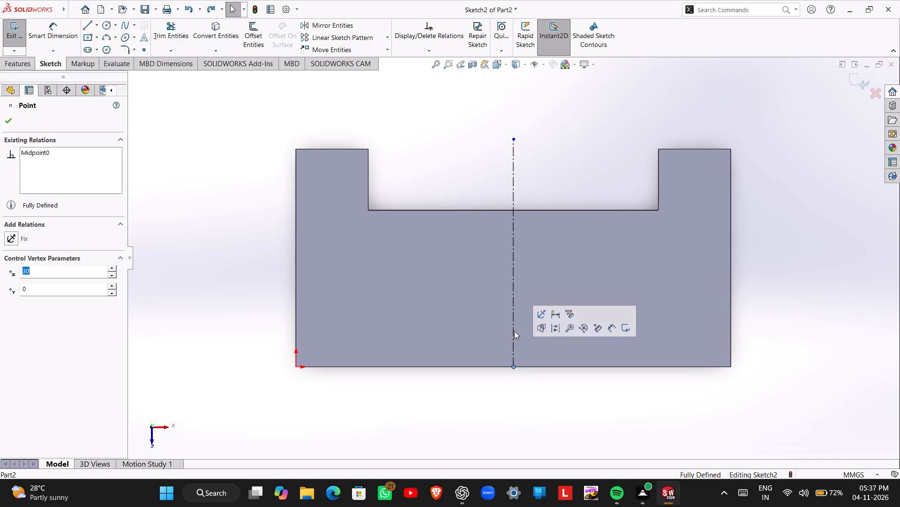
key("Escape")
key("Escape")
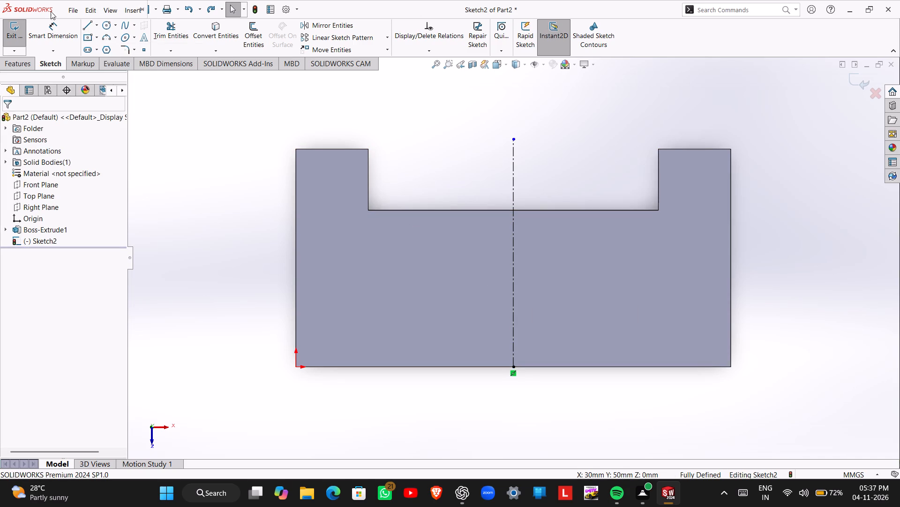
Draw a center rectangle about 39 by 29 mm centred on the centerline's lower endpoint at the bottom edge.
left_click(97, 36)
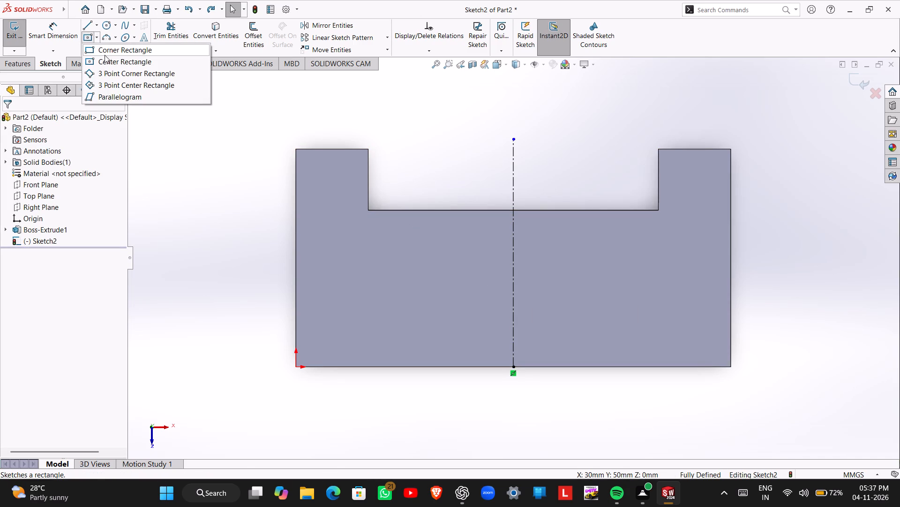
left_click(109, 61)
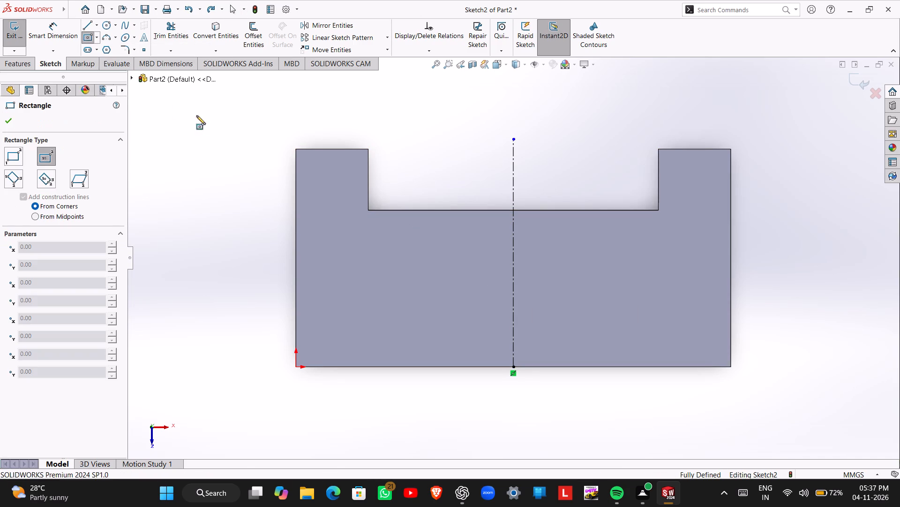
left_click(513, 367)
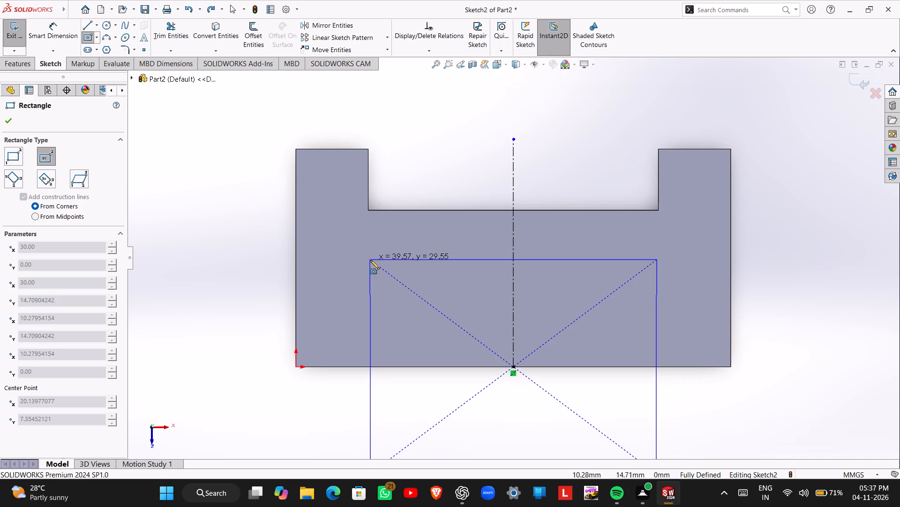
left_click(370, 260)
key("Escape")
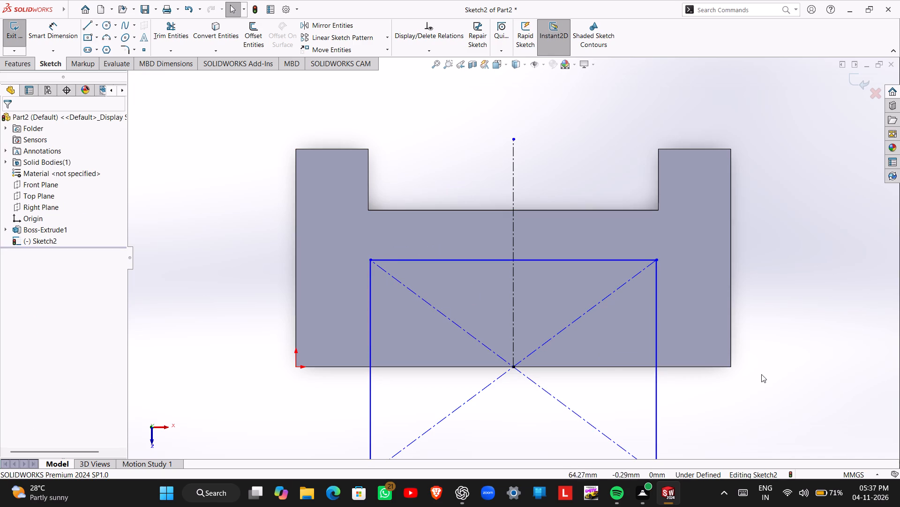
Dimension the rectangle's width along its upper line to 30 mm.
right_click_drag(761, 376, 768, 320)
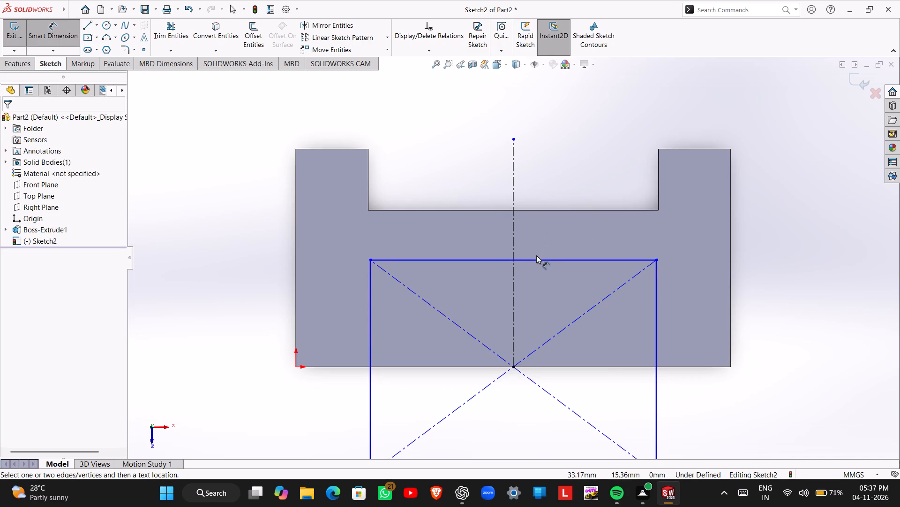
left_click(536, 260)
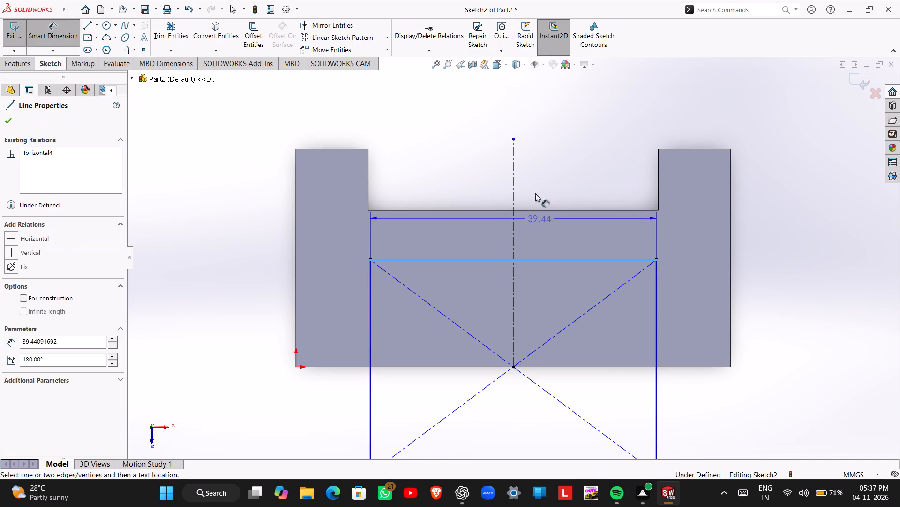
left_click(532, 177)
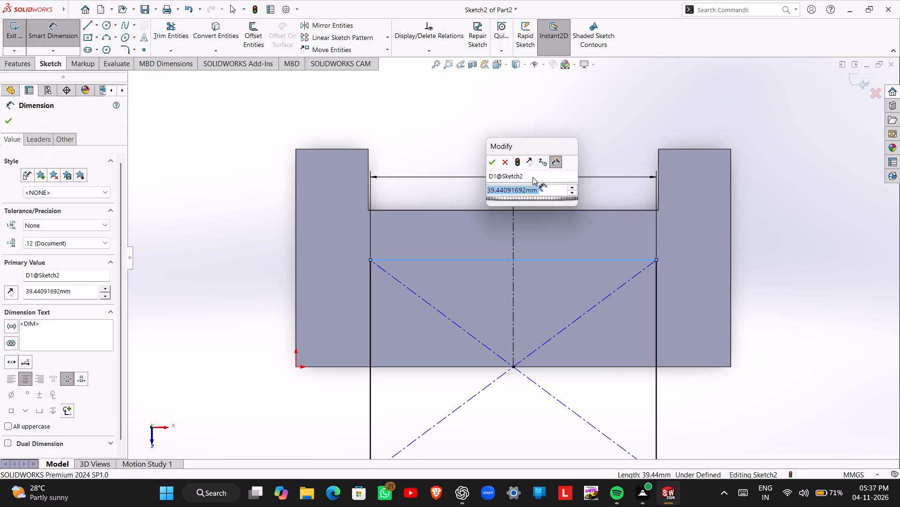
type("30")
key("Return")
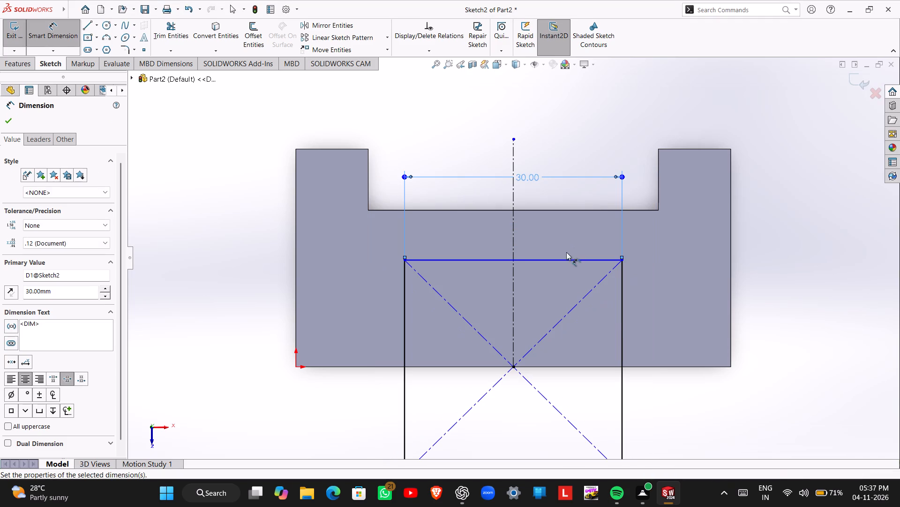
Dimension the rectangle's height along its vertical side to 40 mm.
left_click(621, 319)
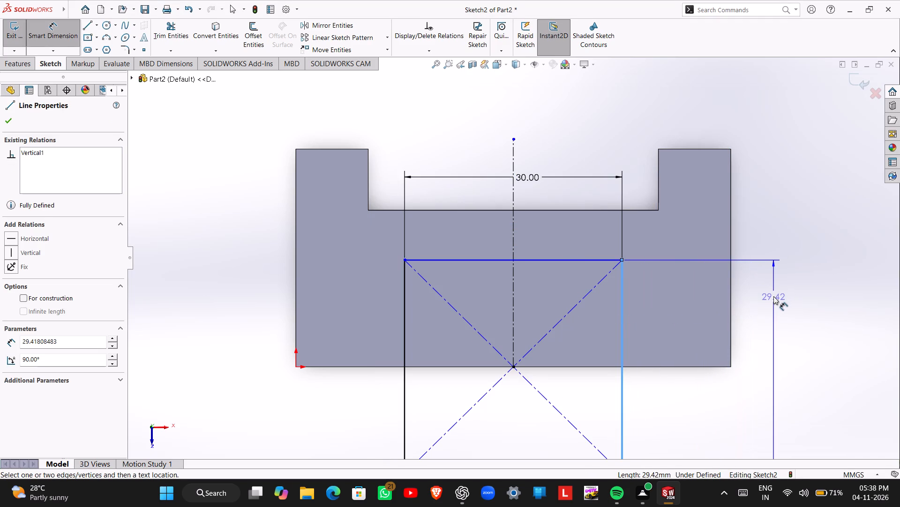
left_click(773, 296)
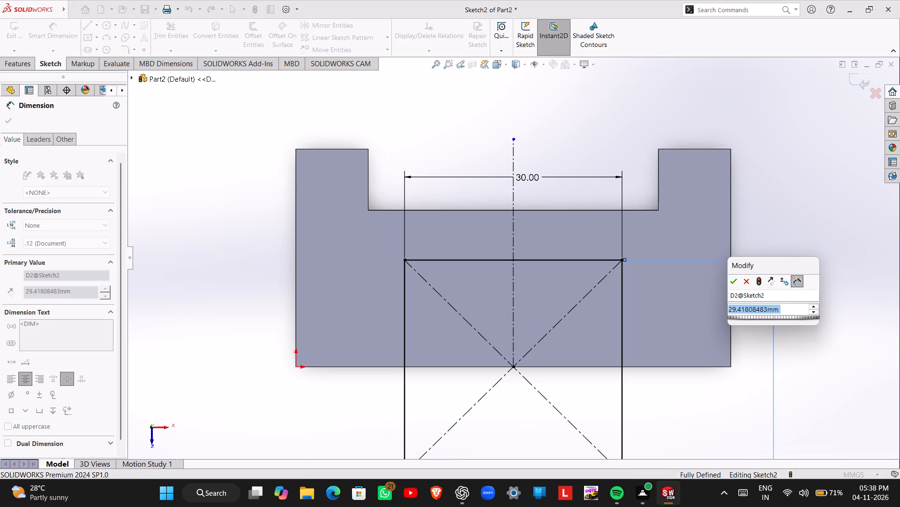
type("40")
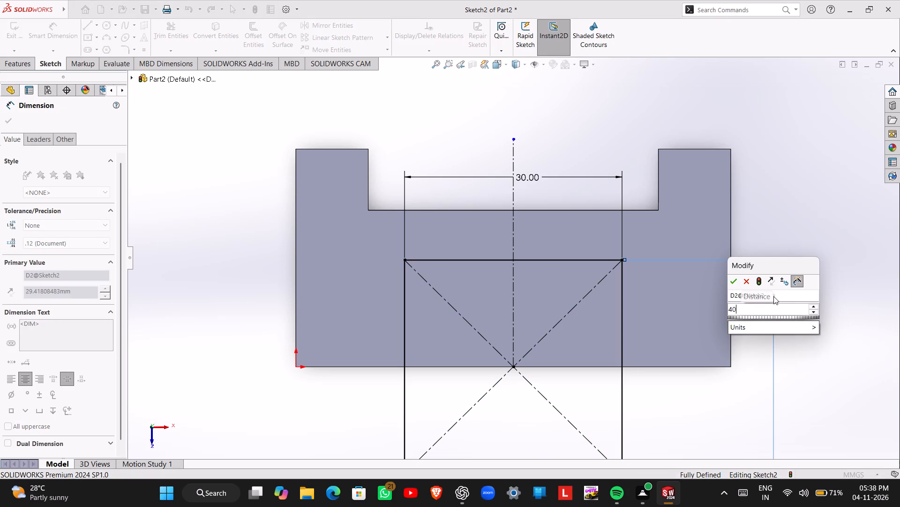
key("Return")
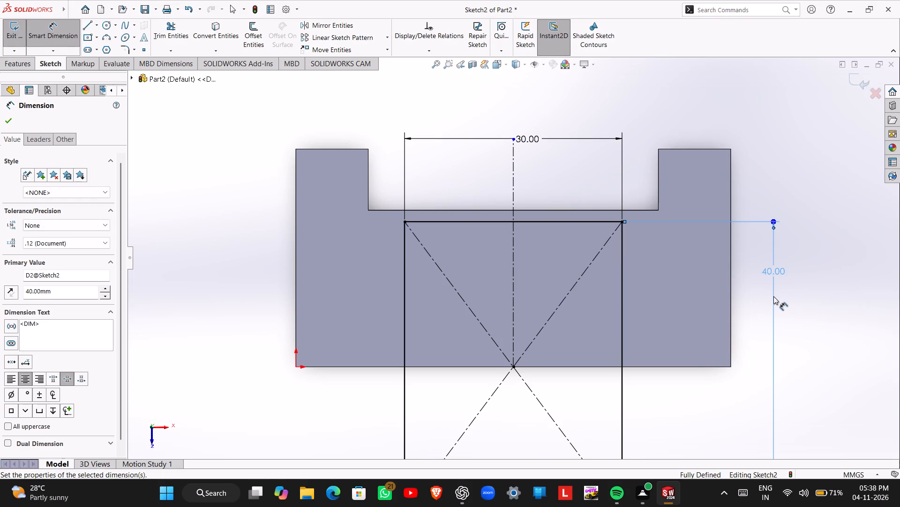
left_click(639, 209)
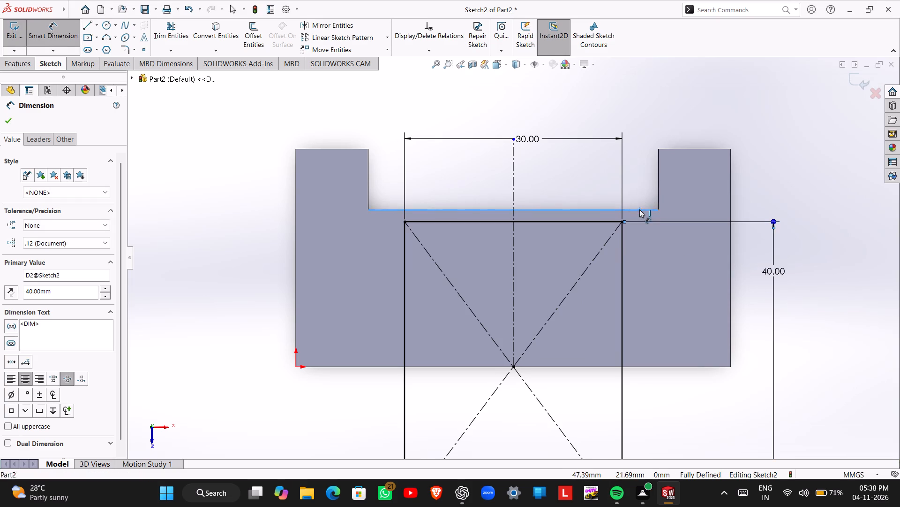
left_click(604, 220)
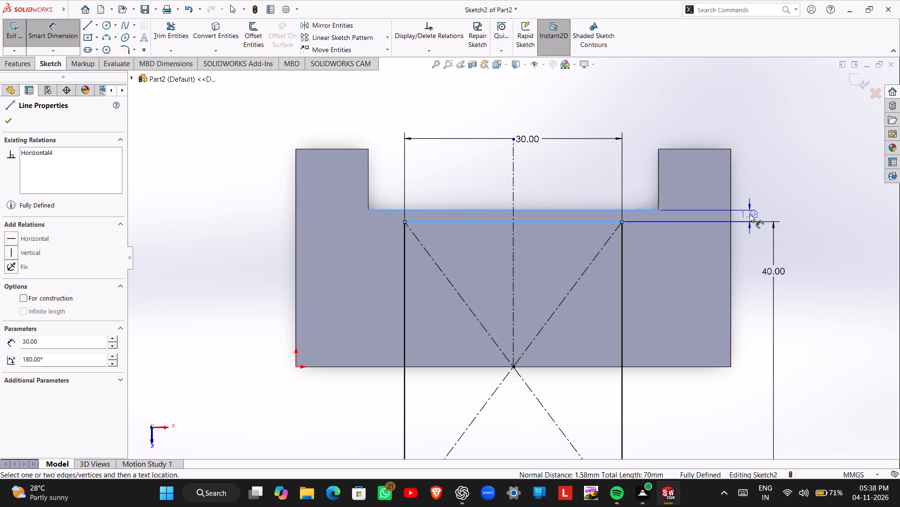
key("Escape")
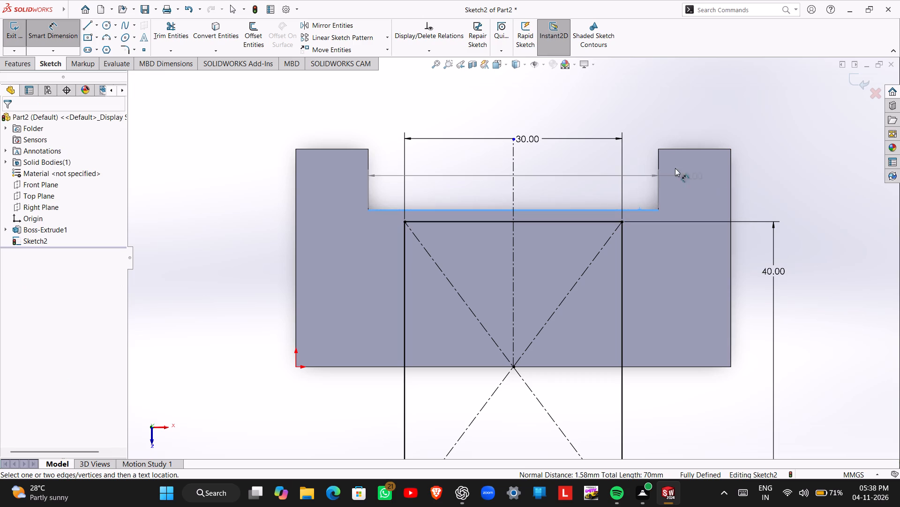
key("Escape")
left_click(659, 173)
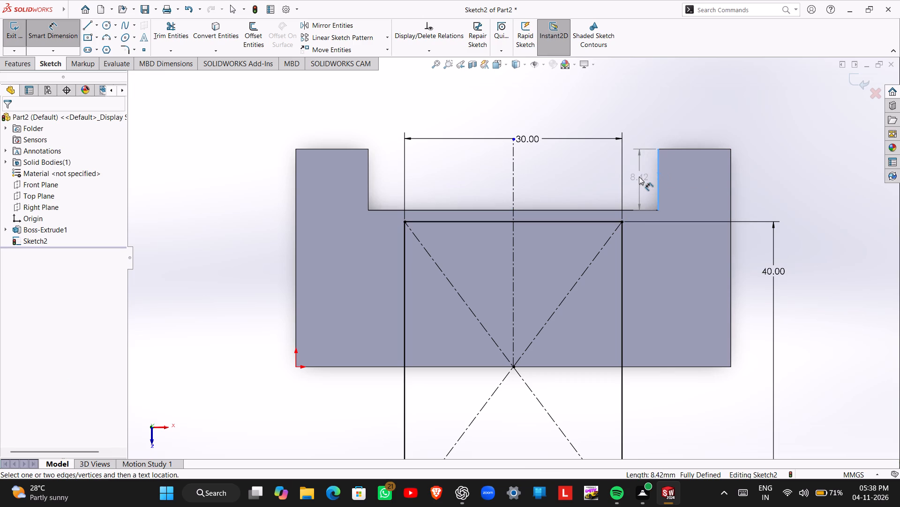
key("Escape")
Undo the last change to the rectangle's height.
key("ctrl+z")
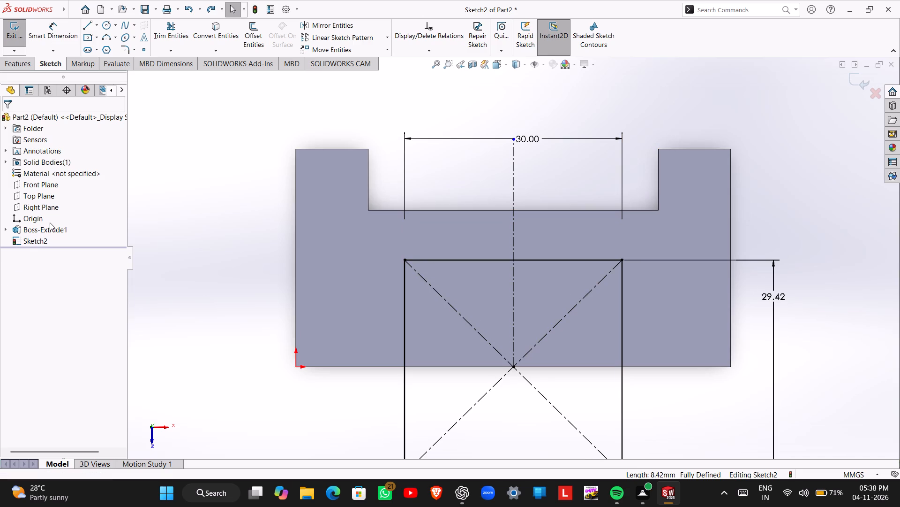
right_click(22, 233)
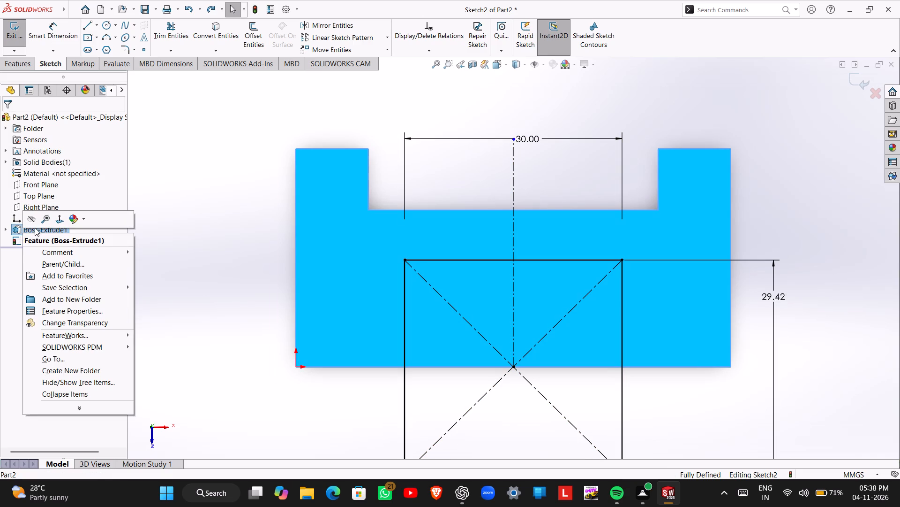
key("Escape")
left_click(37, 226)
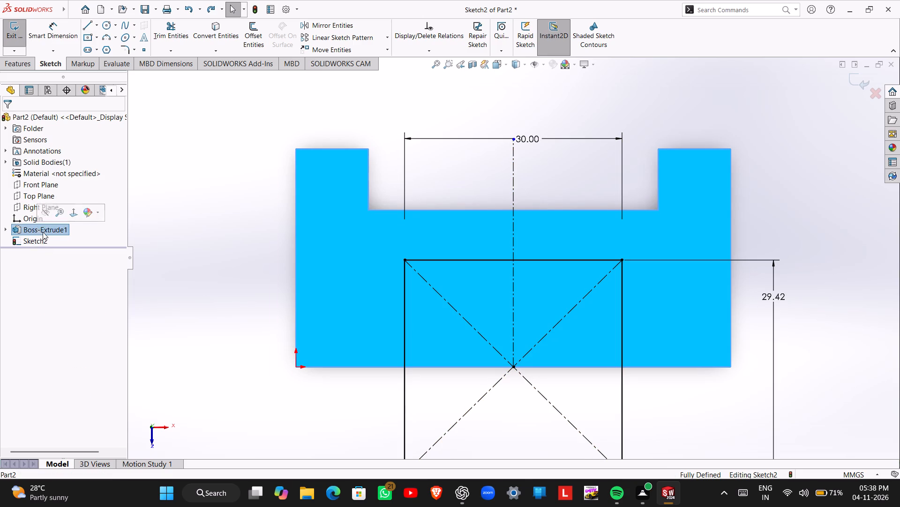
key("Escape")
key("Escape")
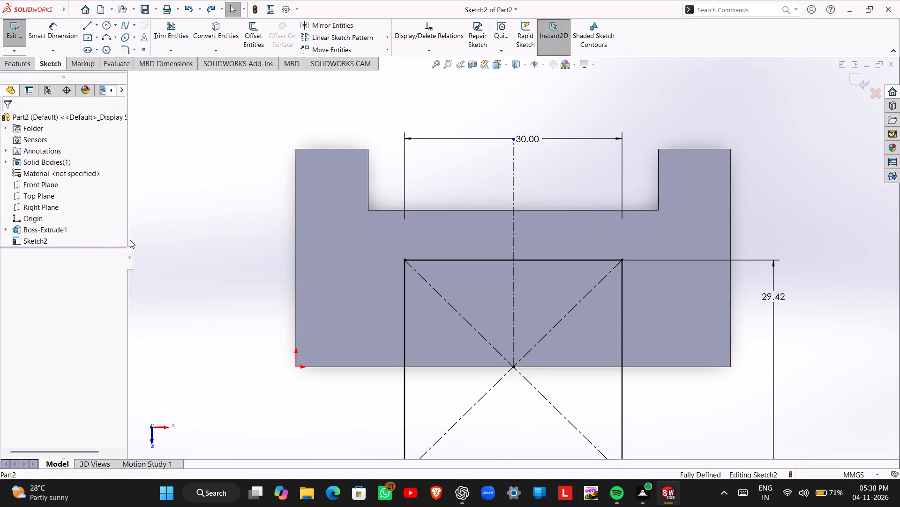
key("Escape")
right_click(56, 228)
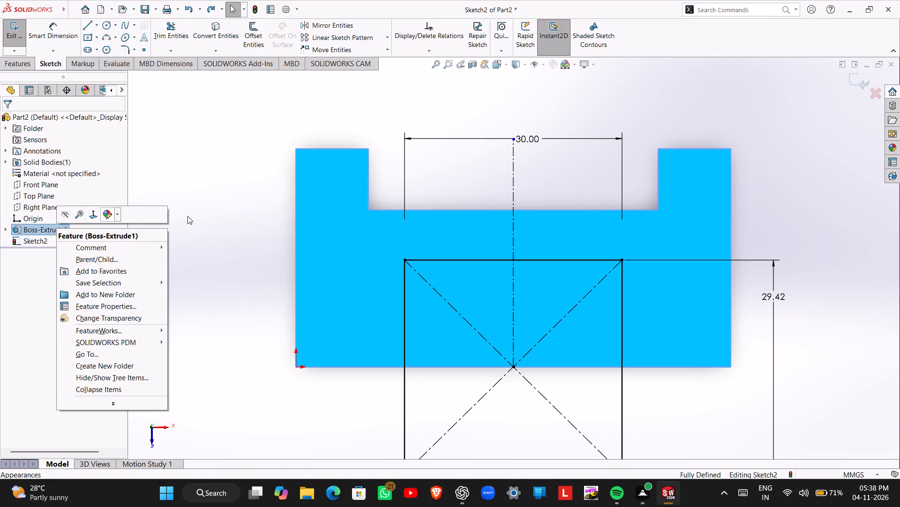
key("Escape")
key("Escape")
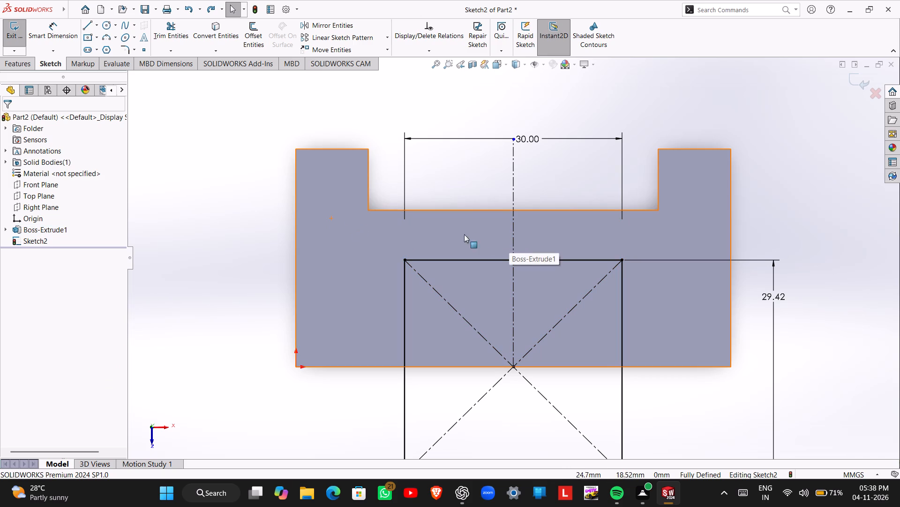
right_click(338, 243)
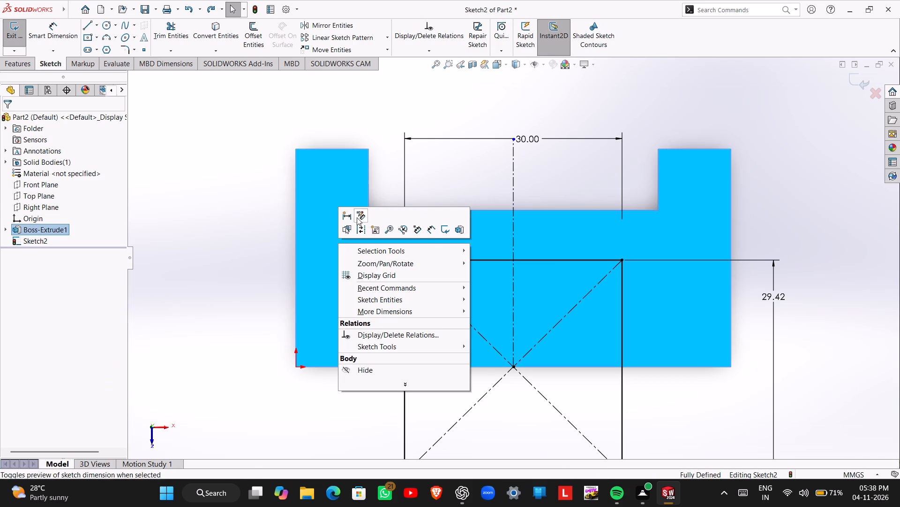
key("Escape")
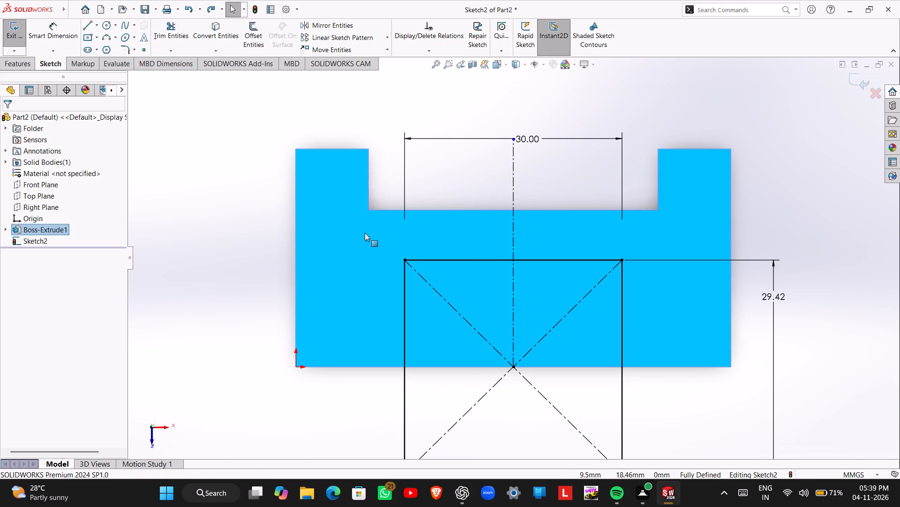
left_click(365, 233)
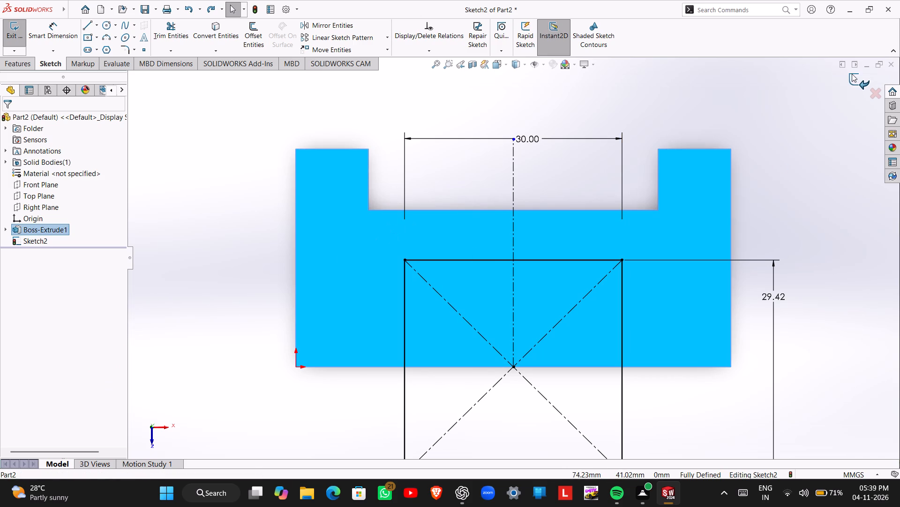
Edit the notched block's base profile sketch and dimension the notch's depth along its left side to 10 mm.
left_click(852, 74)
middle_click_drag(780, 159, 751, 175)
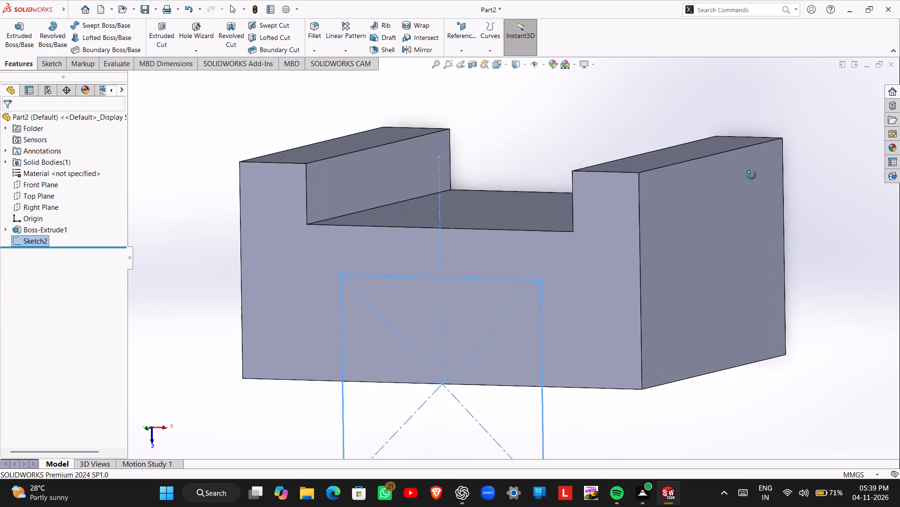
middle_click_drag(751, 175, 746, 183)
left_click(550, 218)
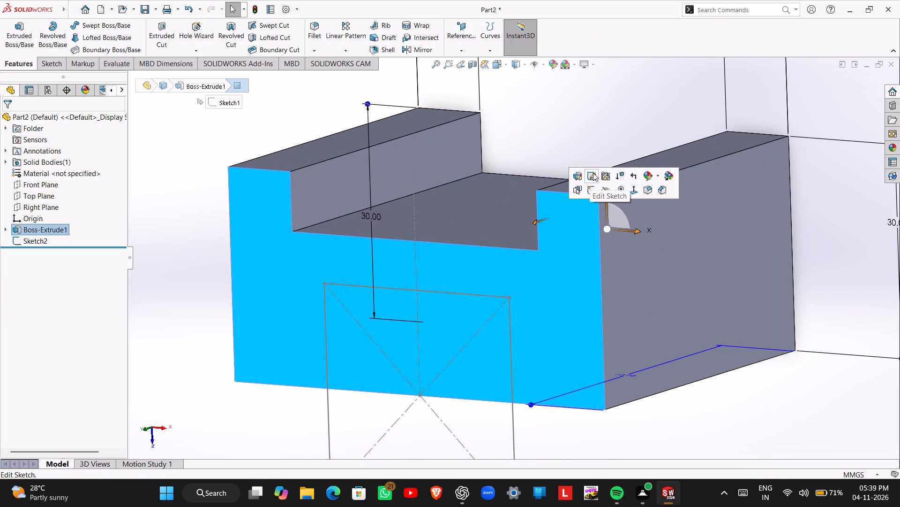
left_click(593, 173)
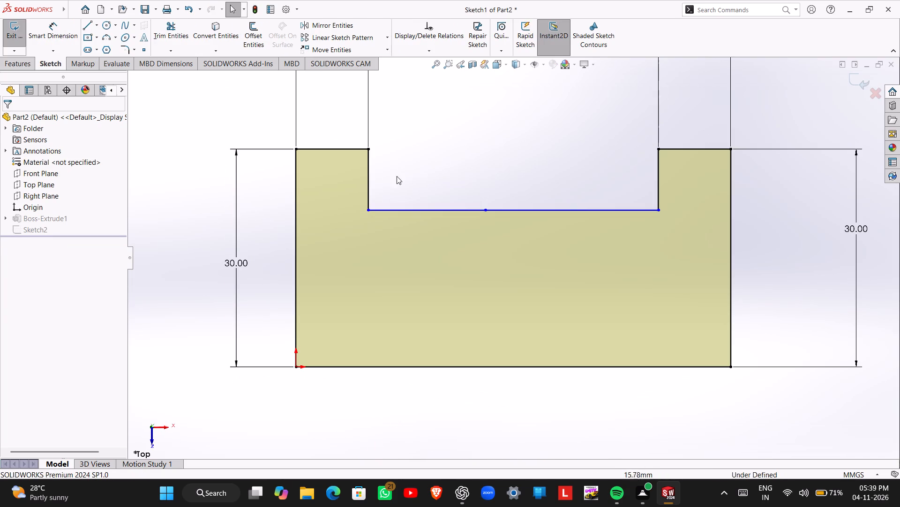
right_click_drag(458, 190, 460, 130)
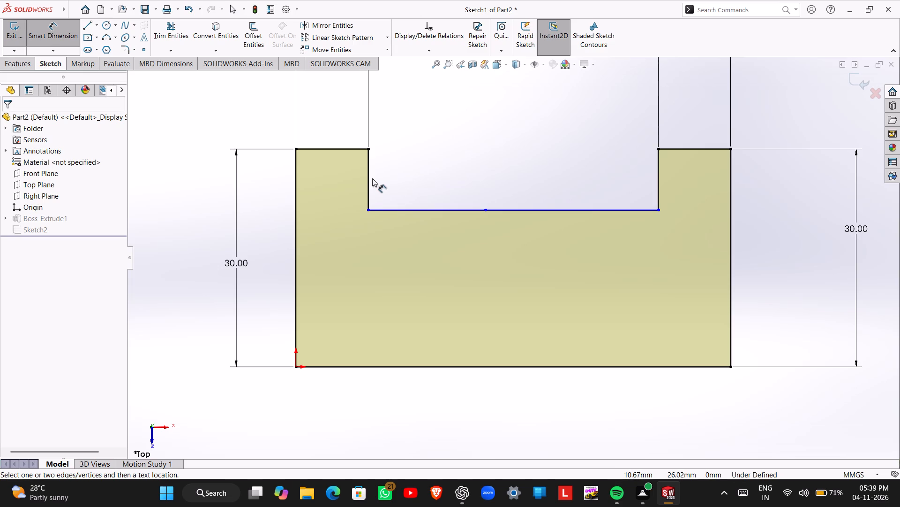
left_click(371, 181)
left_click(395, 182)
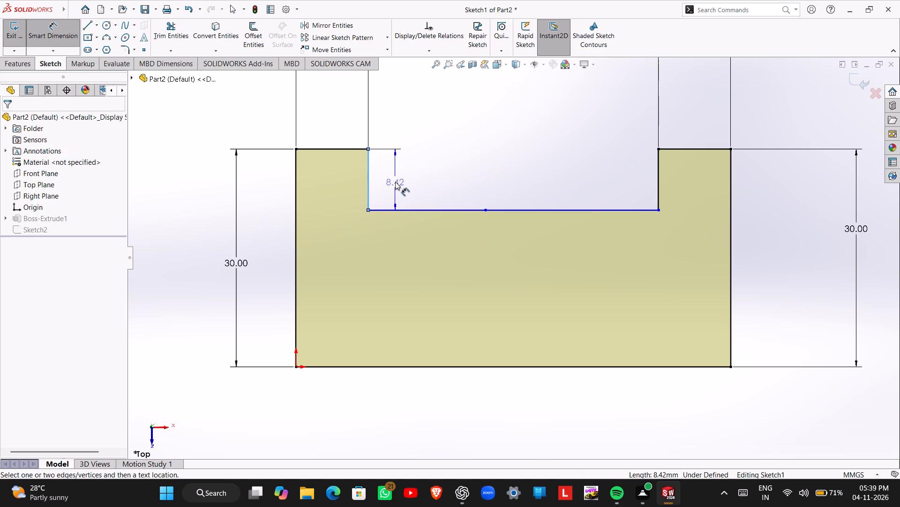
type("10.")
key("Return")
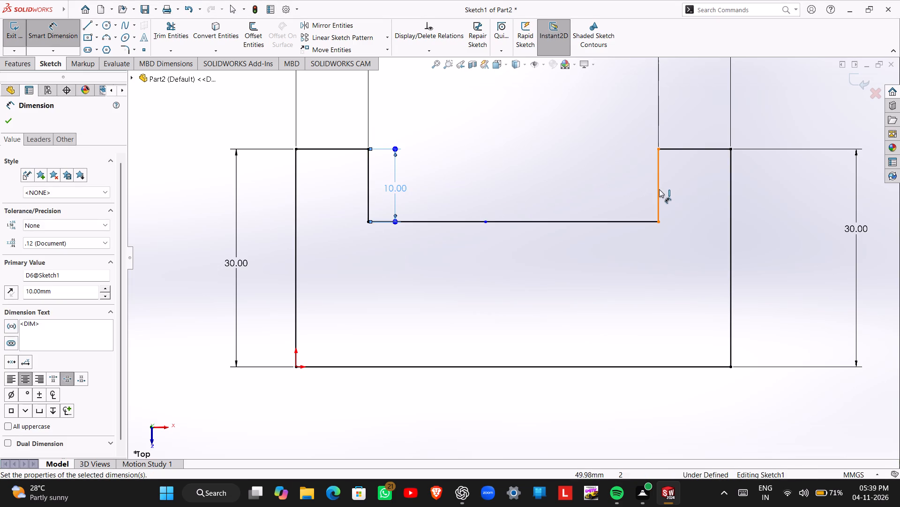
left_click(659, 189)
key("Escape")
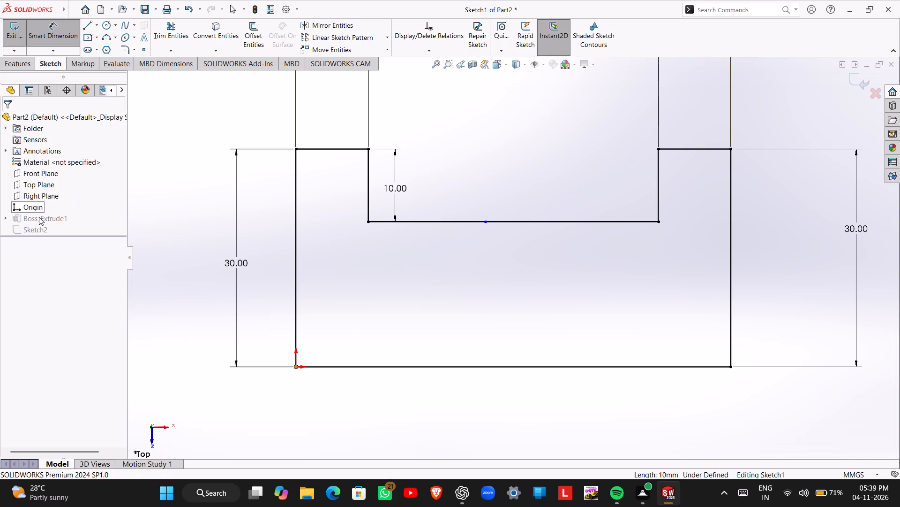
left_click(18, 36)
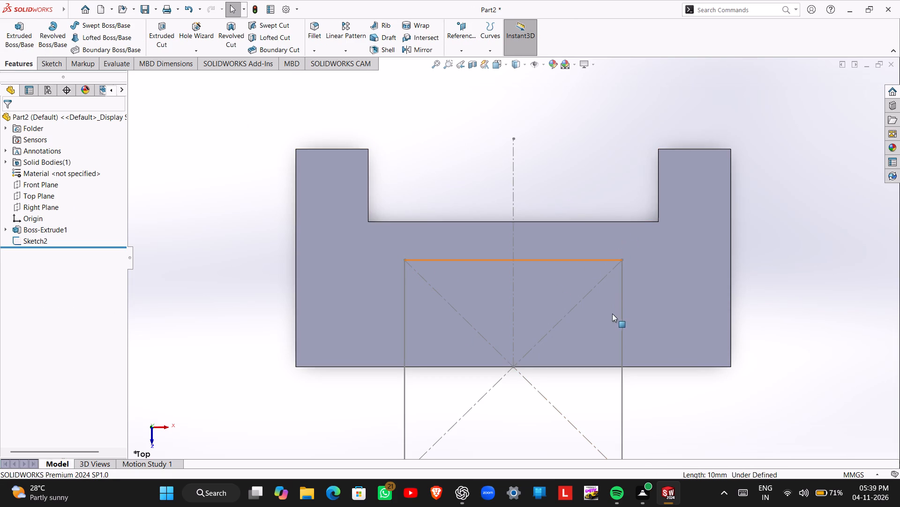
key("Escape")
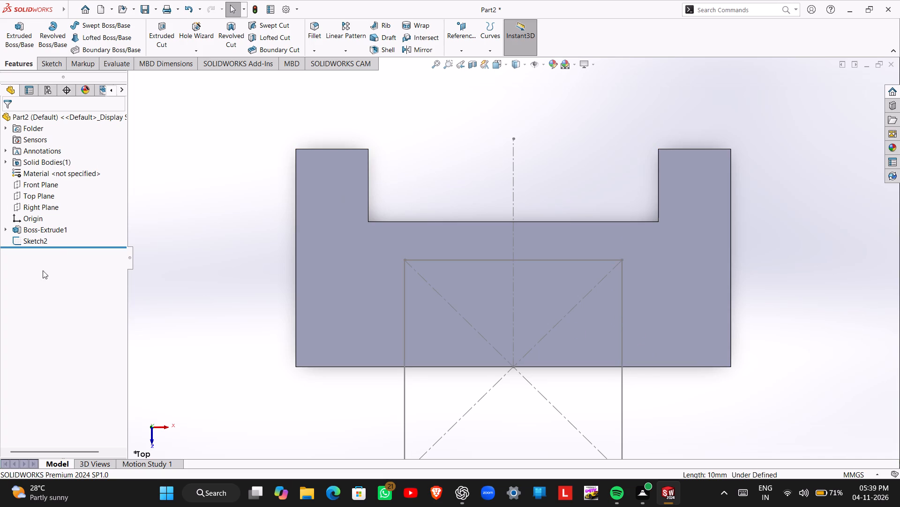
Edit the rectangle's sketch on the notched face and set the rectangle's height to 40 mm.
left_click(39, 240)
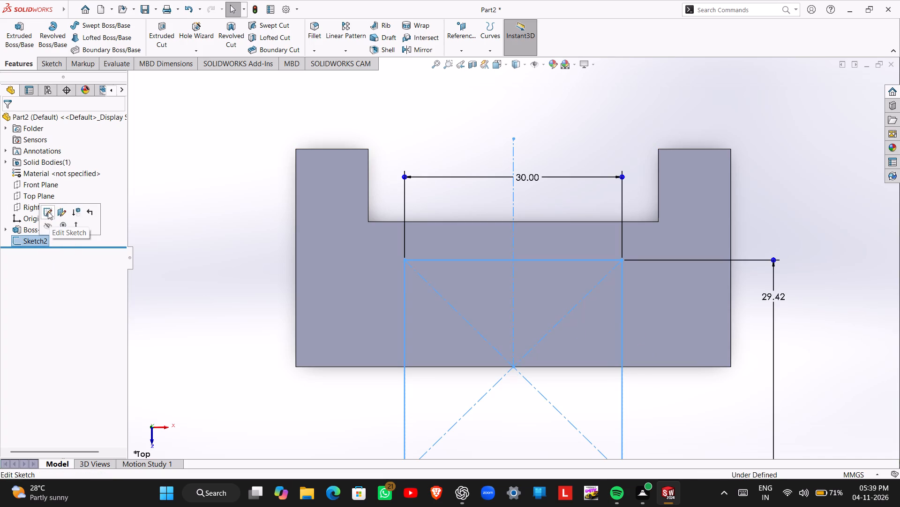
left_click(48, 211)
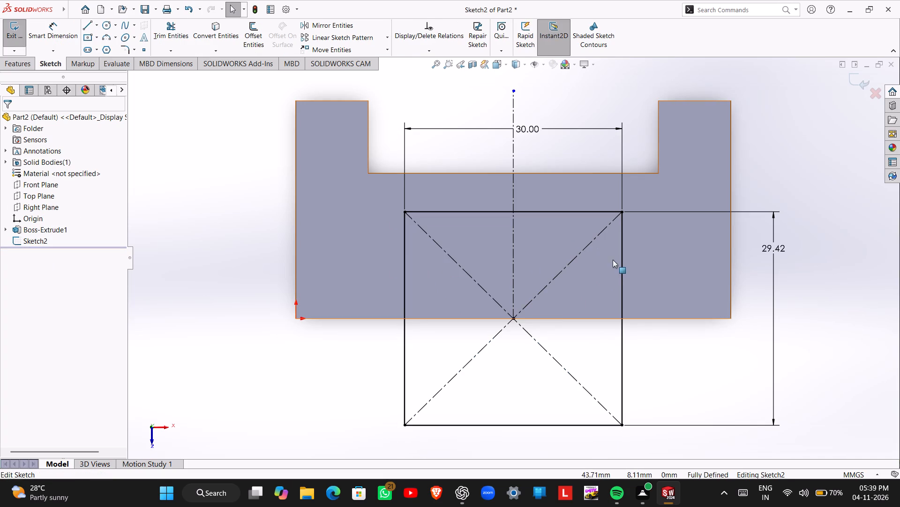
double_click(776, 247)
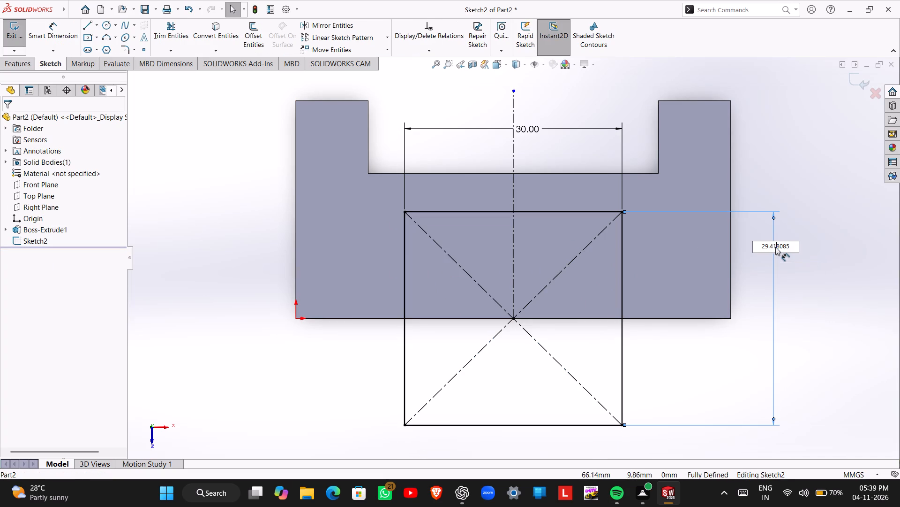
left_click_drag(792, 245, 757, 245)
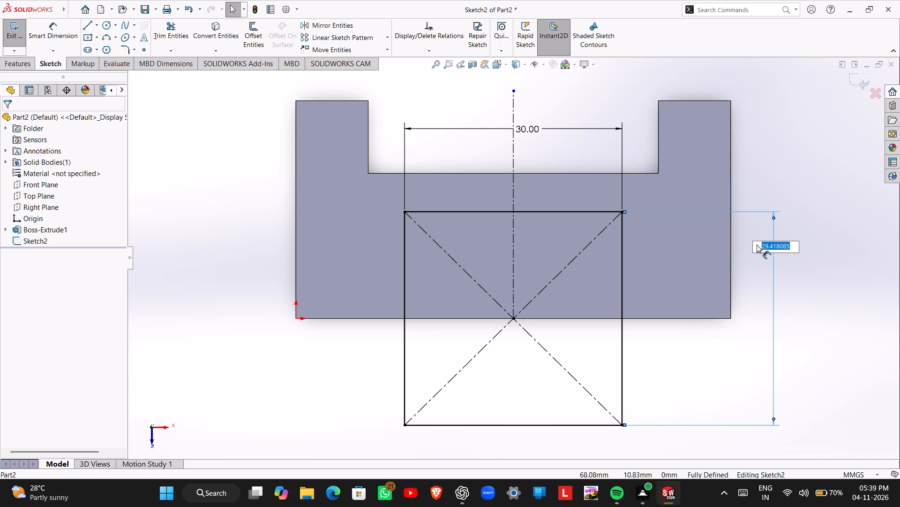
left_click_drag(757, 245, 755, 245)
type("40")
key("Return")
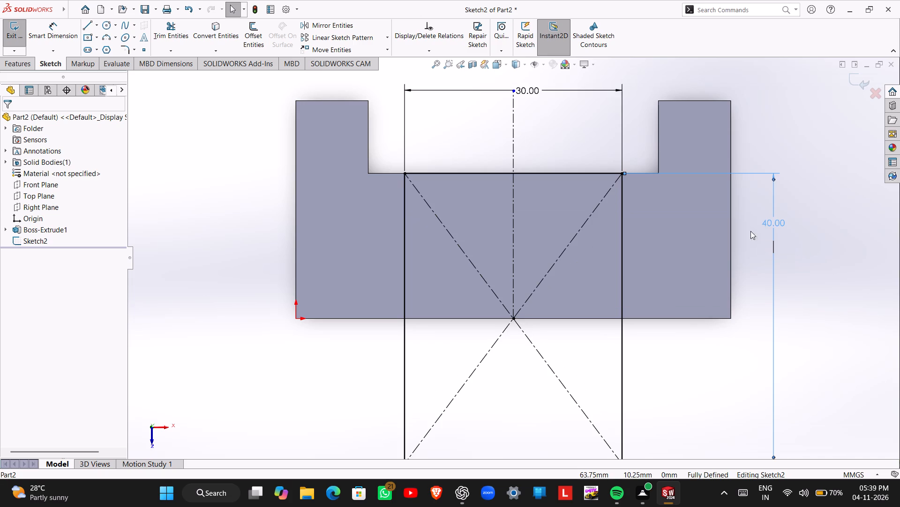
left_click(16, 29)
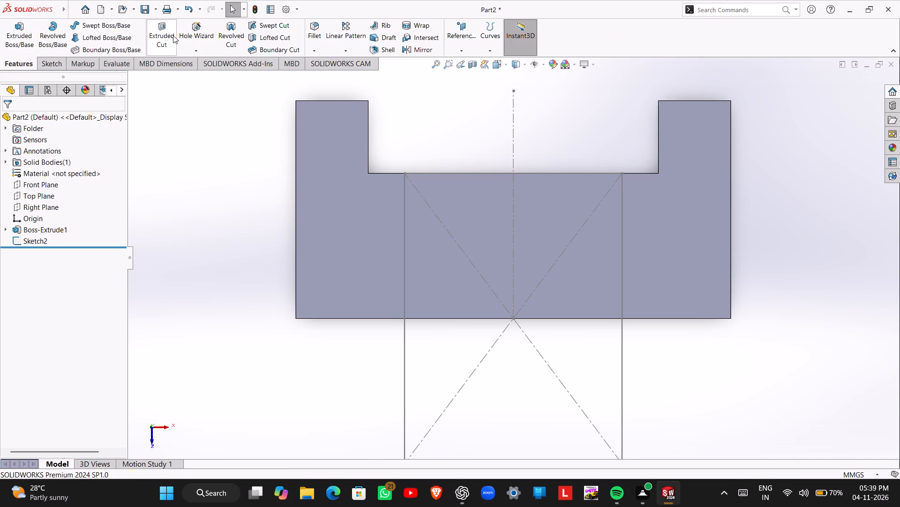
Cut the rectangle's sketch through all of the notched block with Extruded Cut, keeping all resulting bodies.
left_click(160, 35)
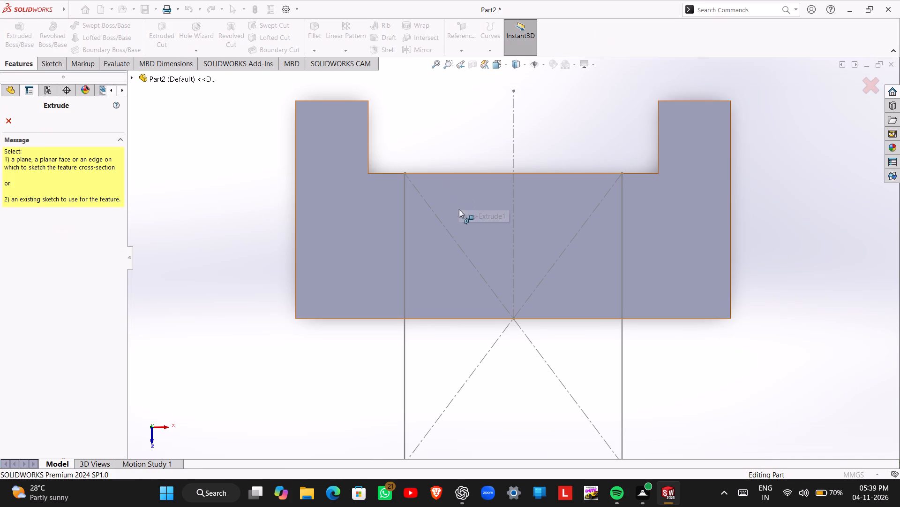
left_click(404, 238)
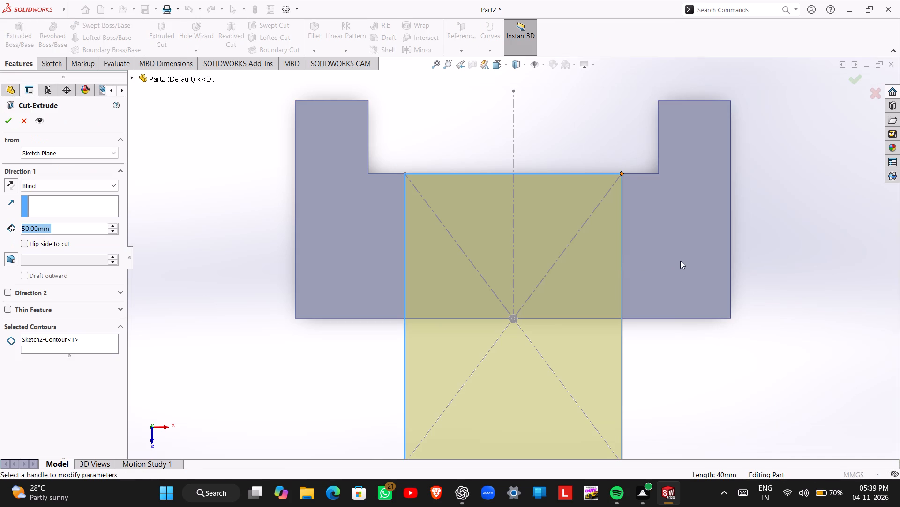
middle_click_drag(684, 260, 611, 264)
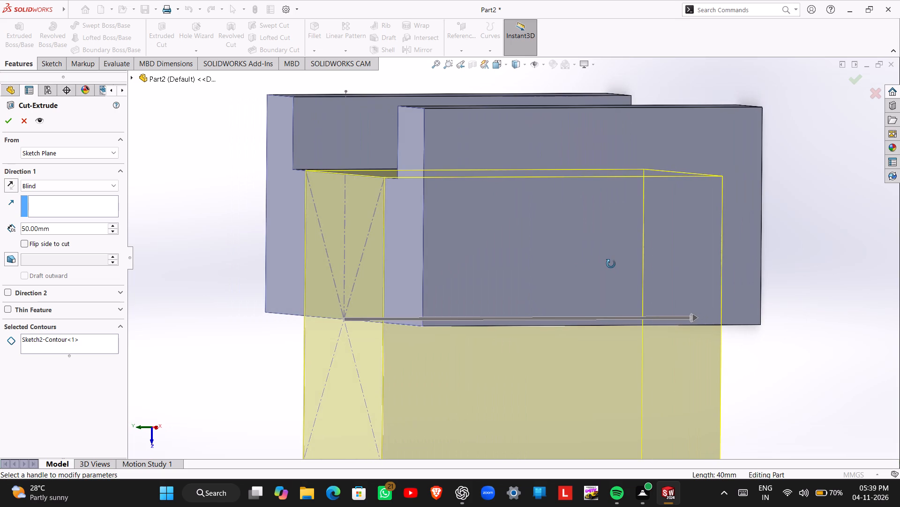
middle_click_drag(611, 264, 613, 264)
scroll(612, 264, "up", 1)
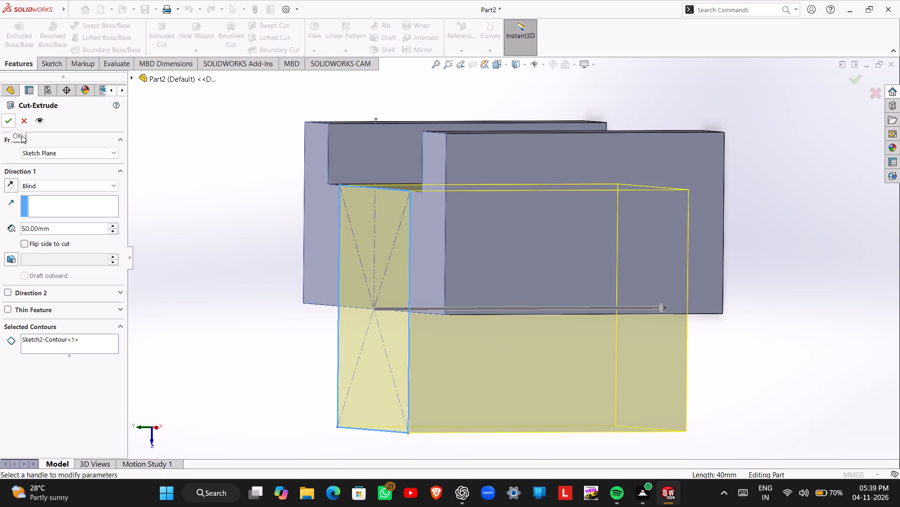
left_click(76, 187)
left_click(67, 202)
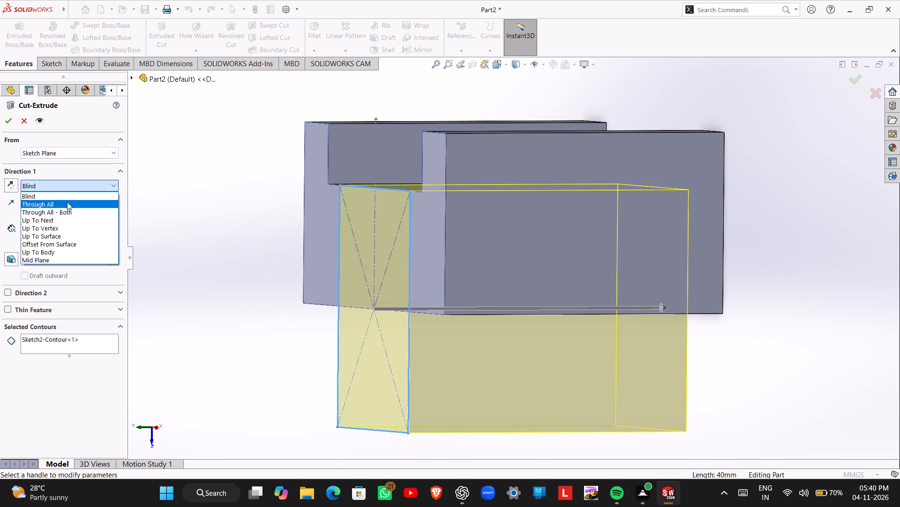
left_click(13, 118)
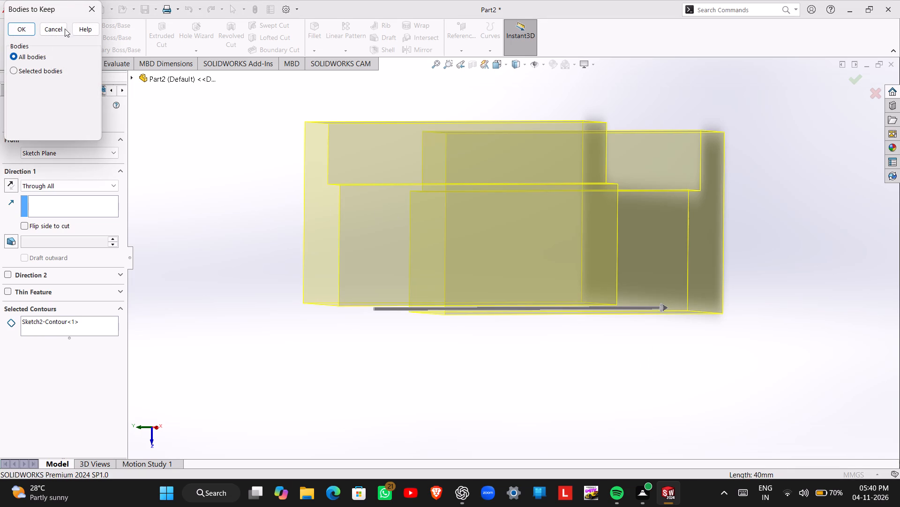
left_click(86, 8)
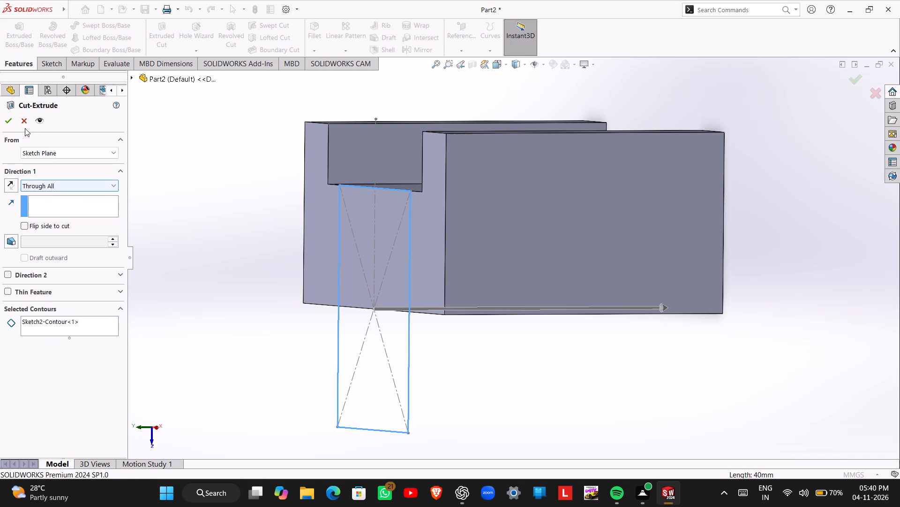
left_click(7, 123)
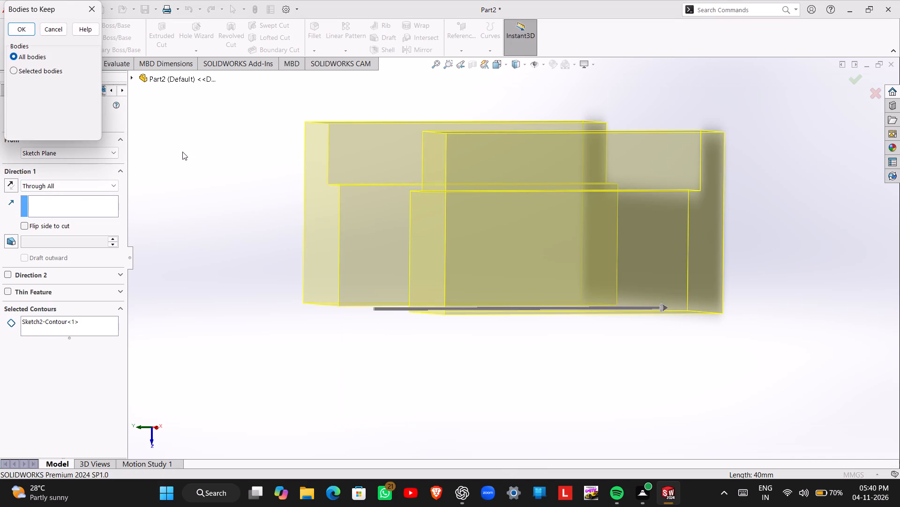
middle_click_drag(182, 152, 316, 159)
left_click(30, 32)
Examine the through-all cut and the remaining parts of the block from several angles.
middle_click_drag(256, 157, 275, 156)
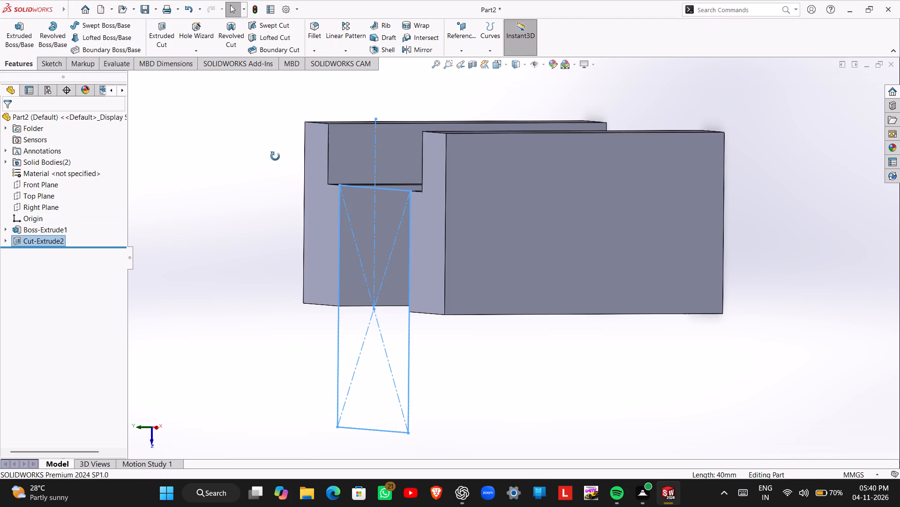
middle_click_drag(275, 156, 326, 88)
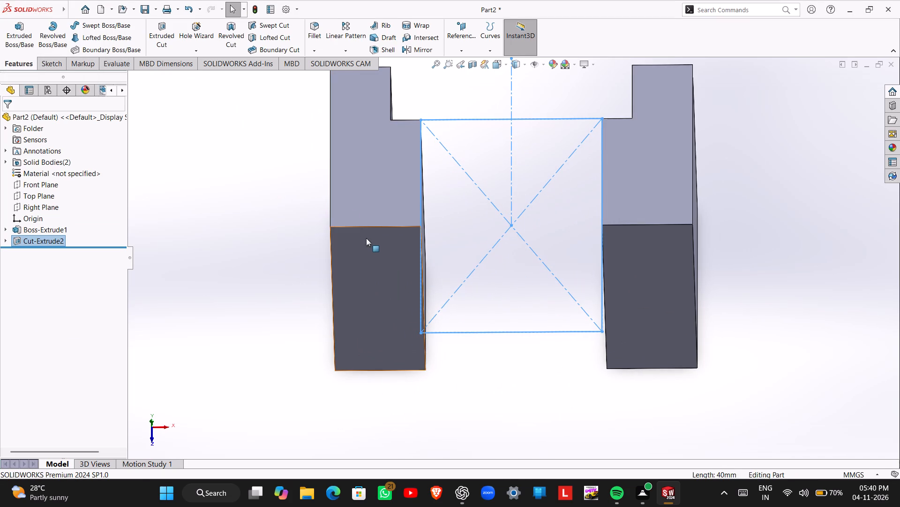
middle_click_drag(366, 235, 365, 127)
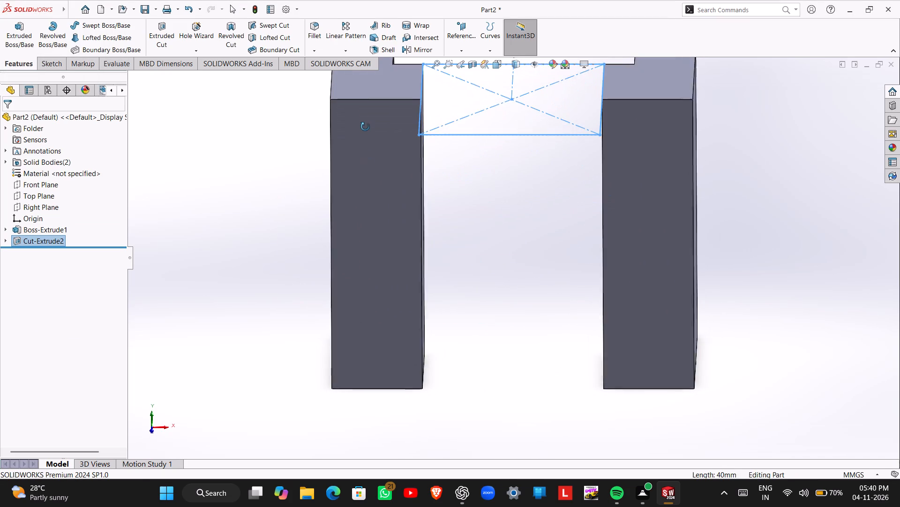
middle_click_drag(365, 127, 364, 189)
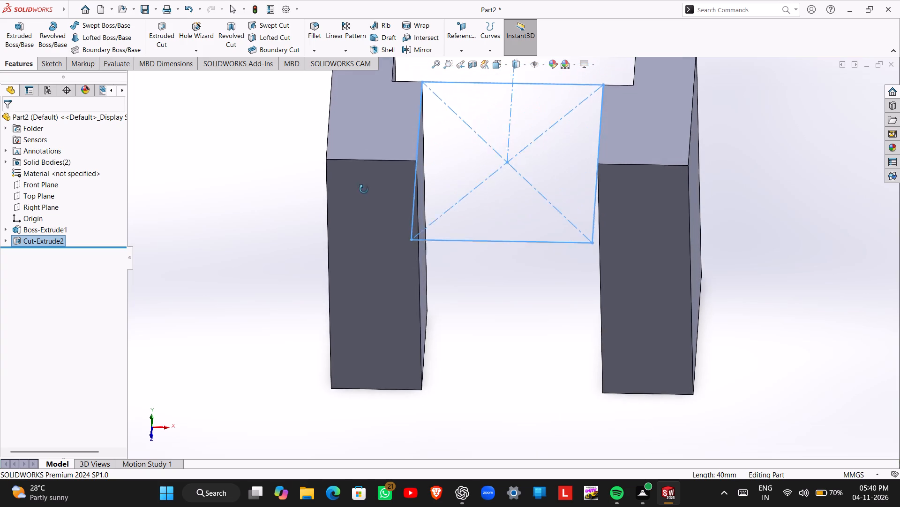
middle_click_drag(364, 189, 361, 246)
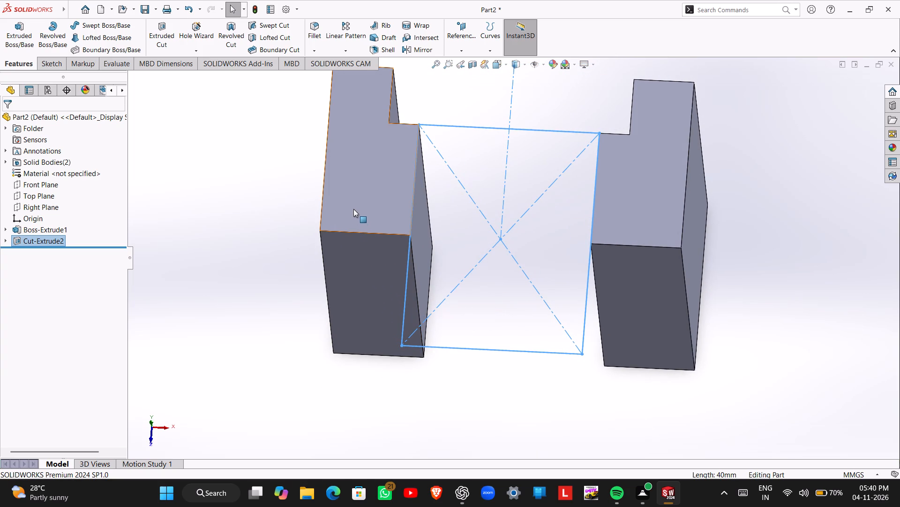
middle_click_drag(502, 251, 506, 192)
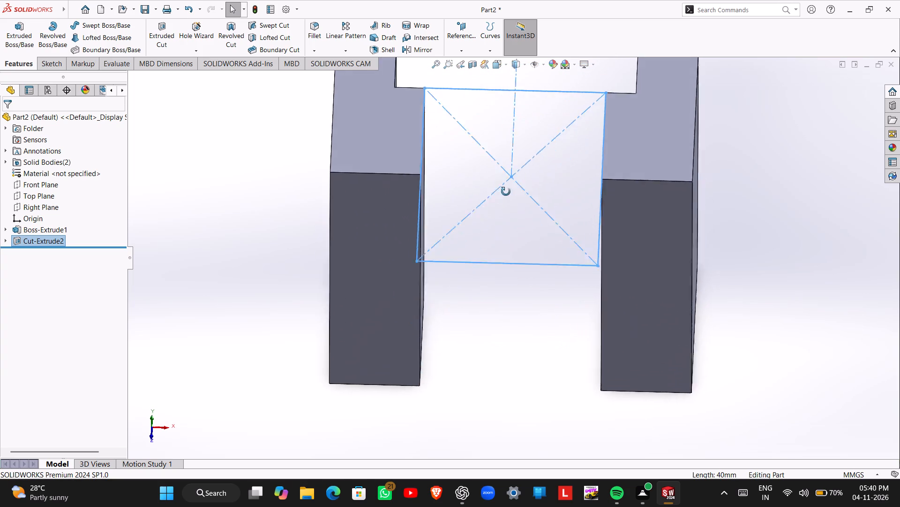
middle_click_drag(506, 192, 506, 148)
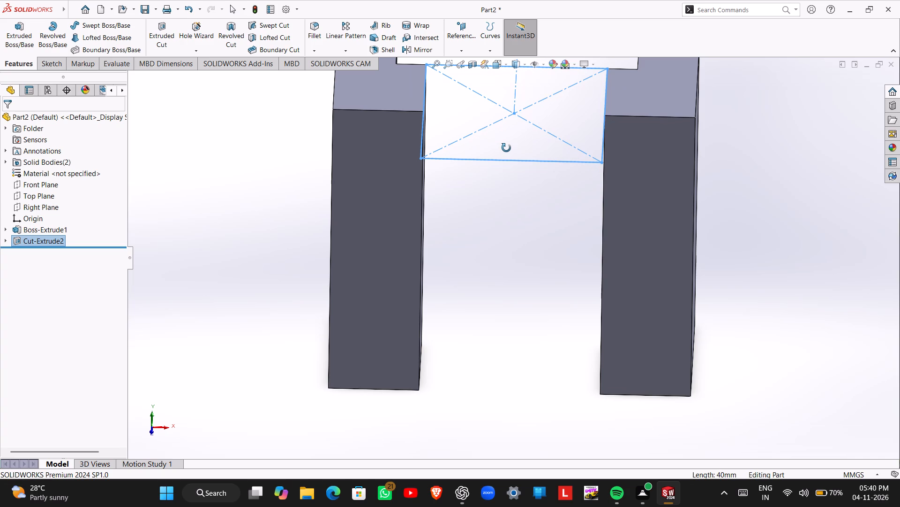
middle_click_drag(506, 148, 498, 122)
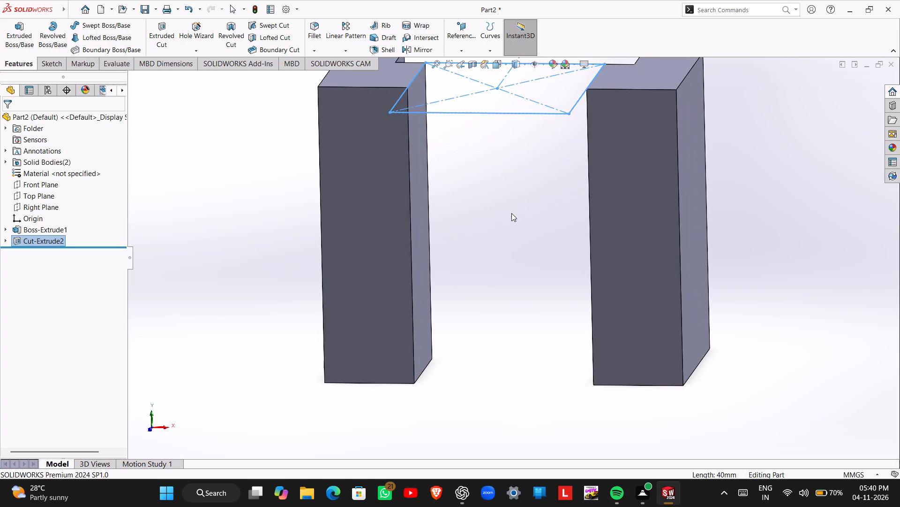
middle_click_drag(511, 211, 511, 196)
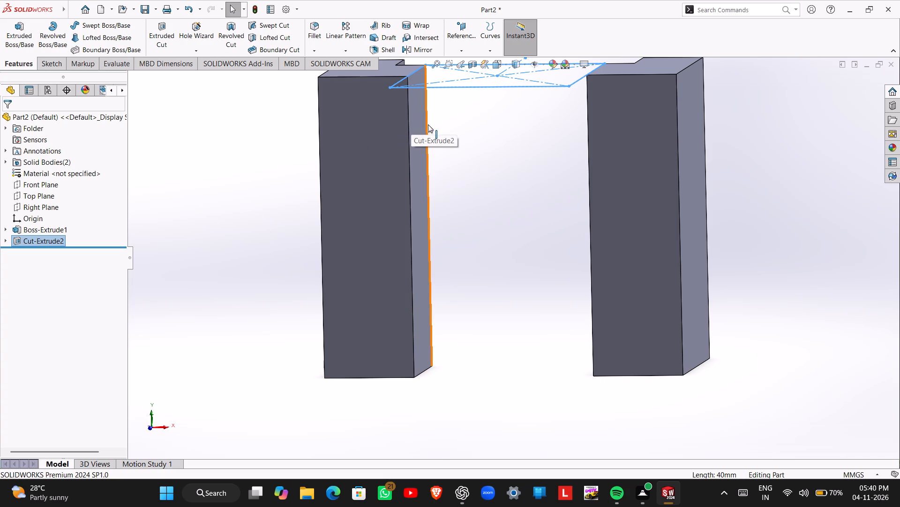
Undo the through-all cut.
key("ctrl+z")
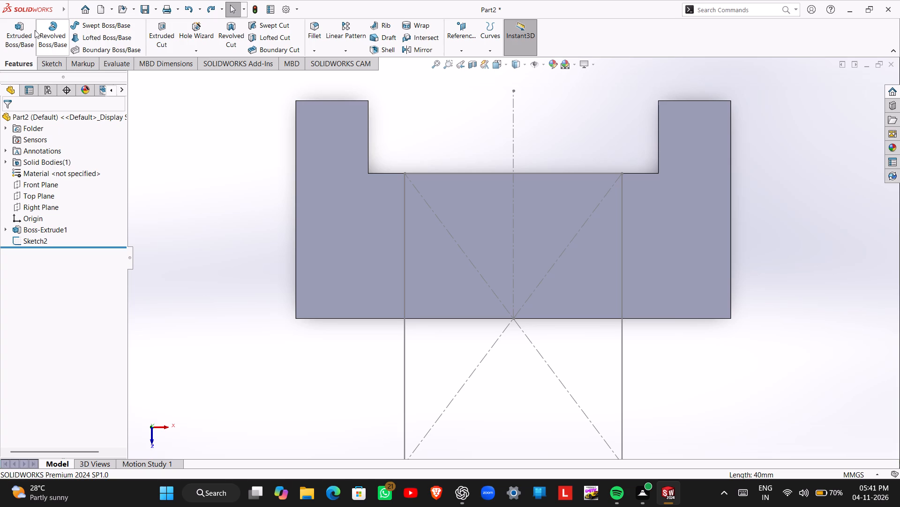
Start an extruded cut from the rectangle's sketch, set to Offset From Surface at 10 mm from the notched face.
left_click(155, 31)
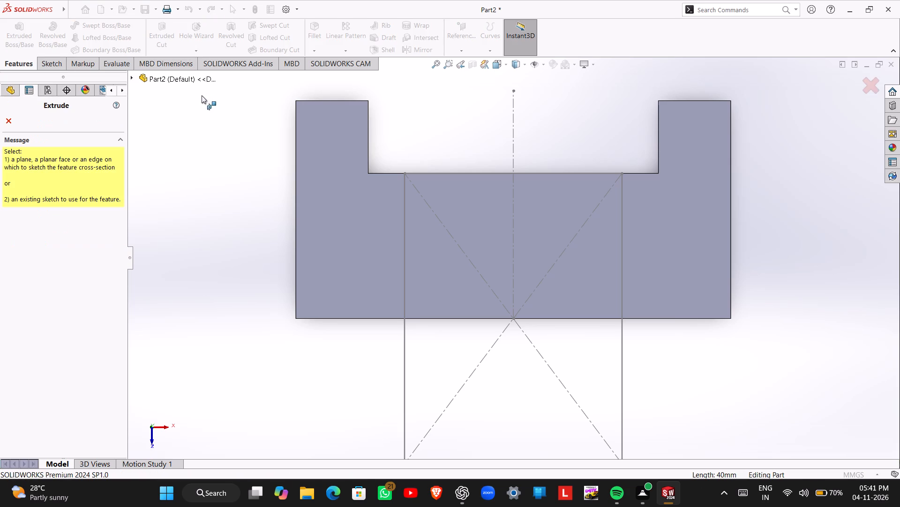
left_click(451, 175)
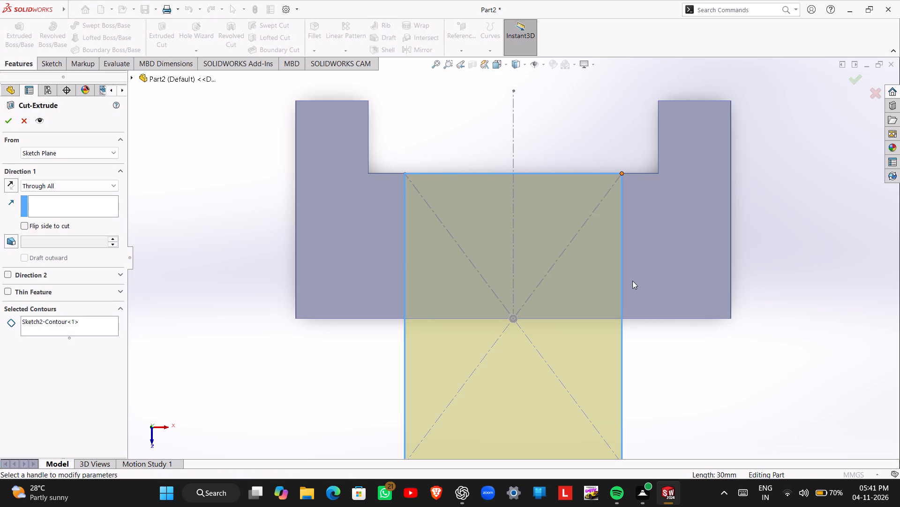
middle_click_drag(630, 268, 627, 88)
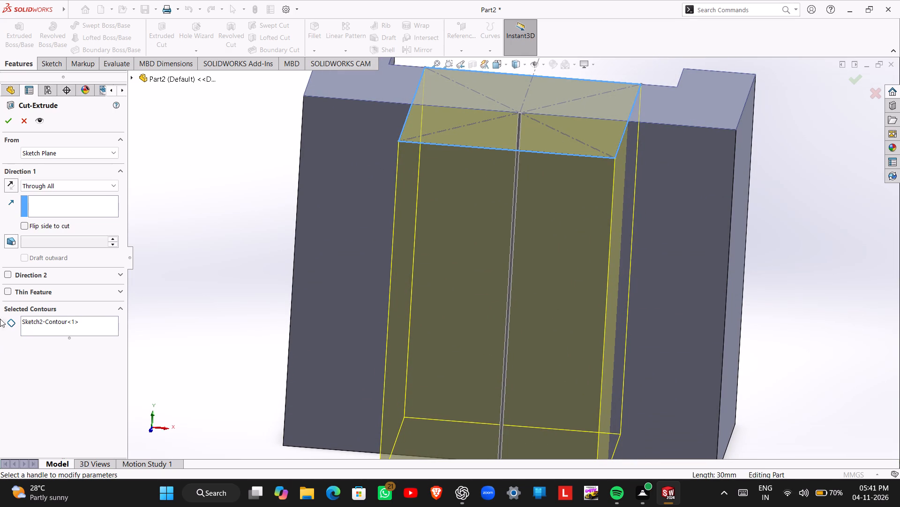
left_click(59, 187)
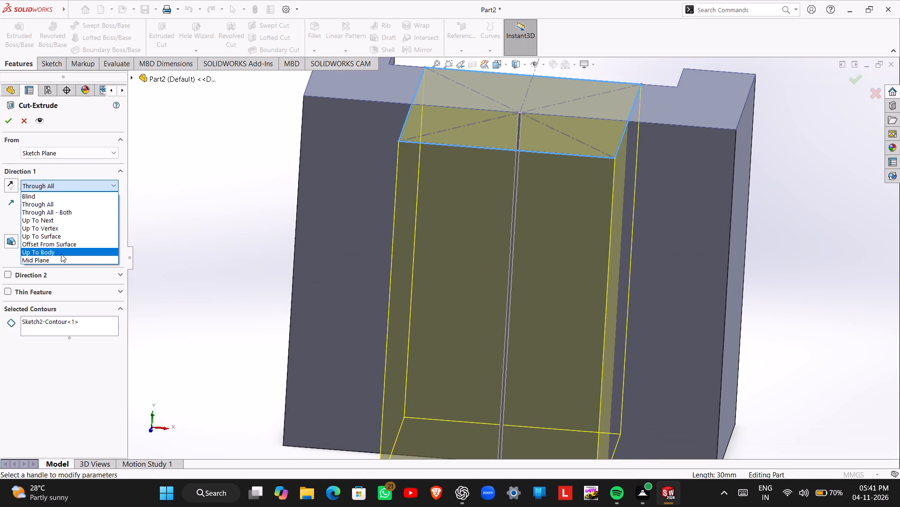
left_click(61, 246)
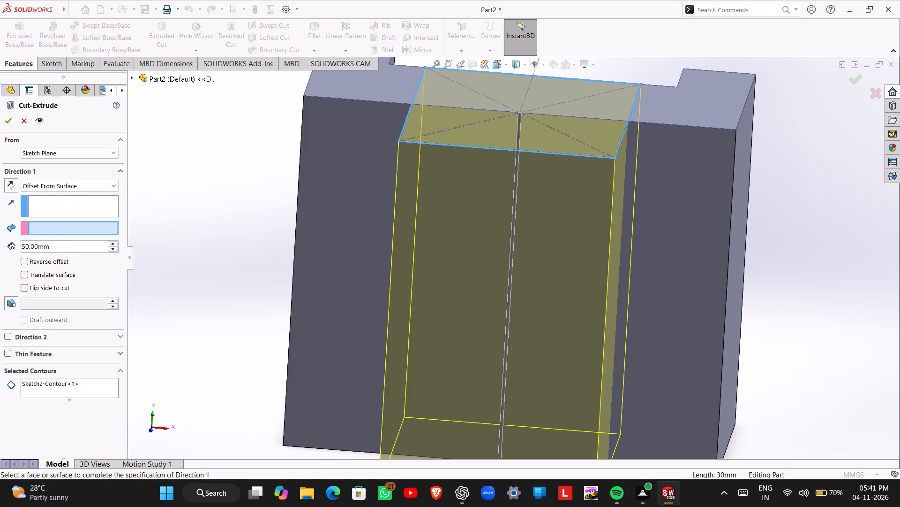
left_click(497, 92)
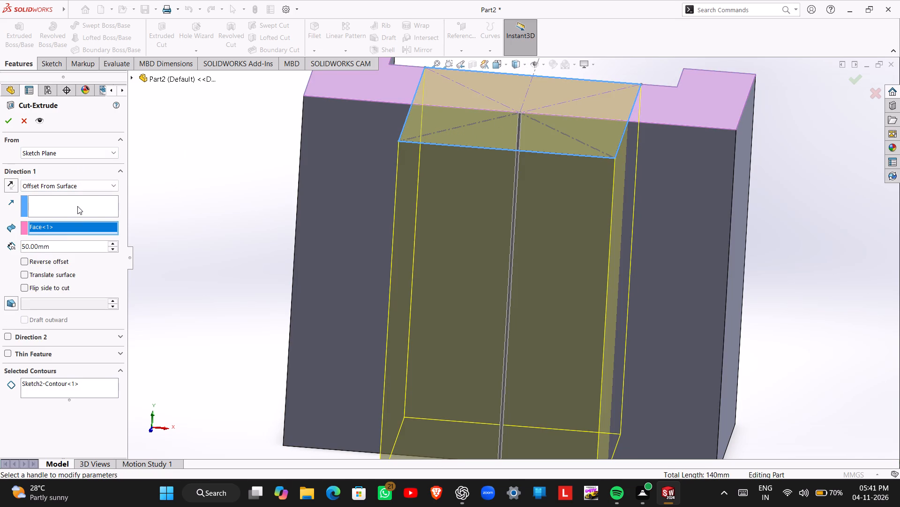
type("10")
key("Return")
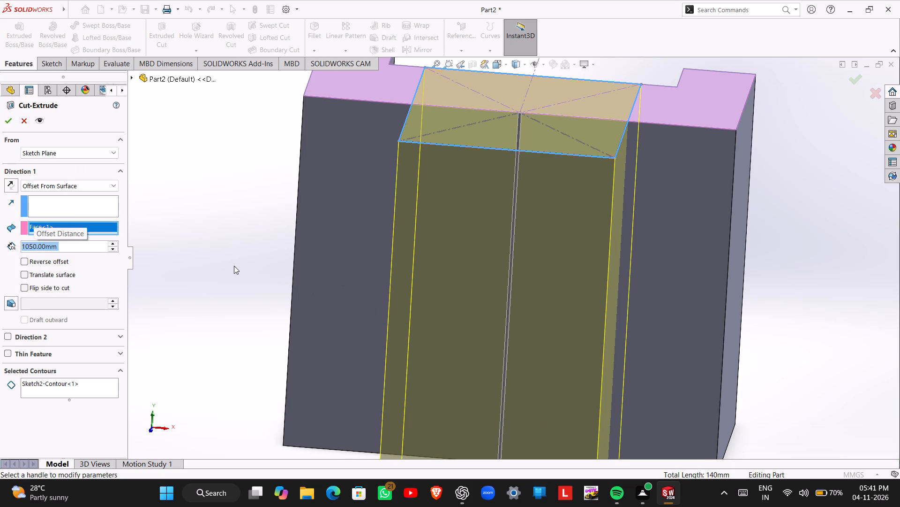
type("10")
key("Return")
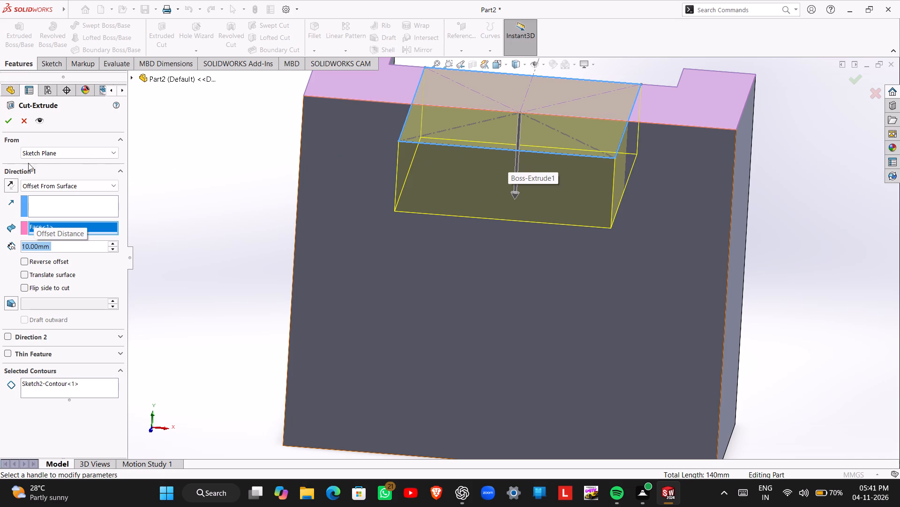
Change the cut to a Blind end condition 10 mm deep, directed into the block, and apply it.
left_click(4, 182)
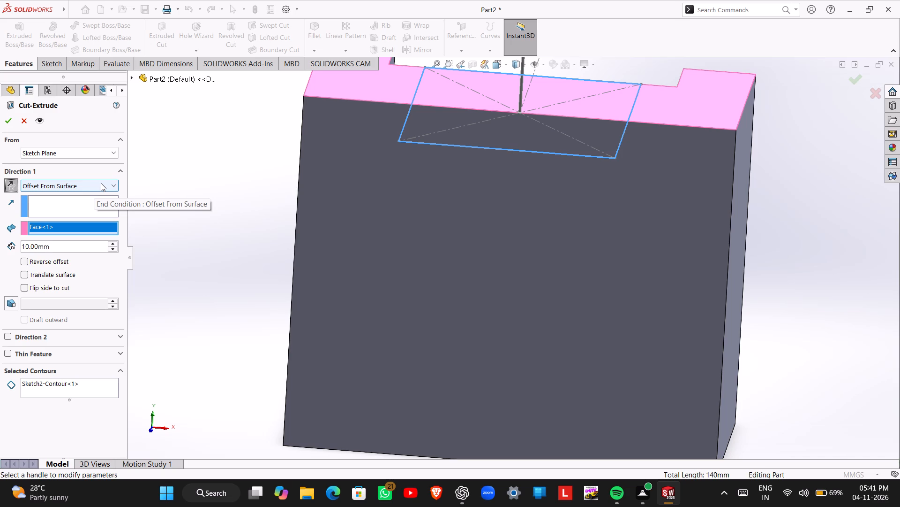
left_click(72, 184)
left_click(72, 195)
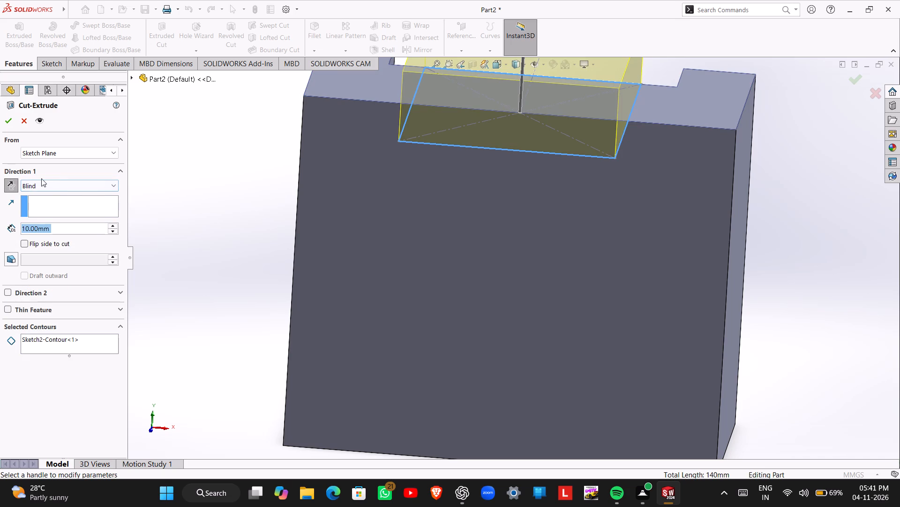
left_click(14, 185)
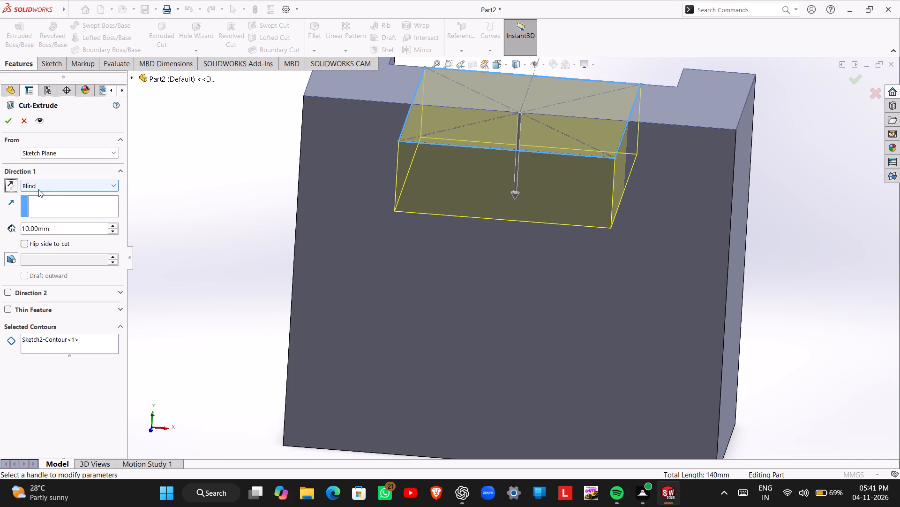
left_click(15, 123)
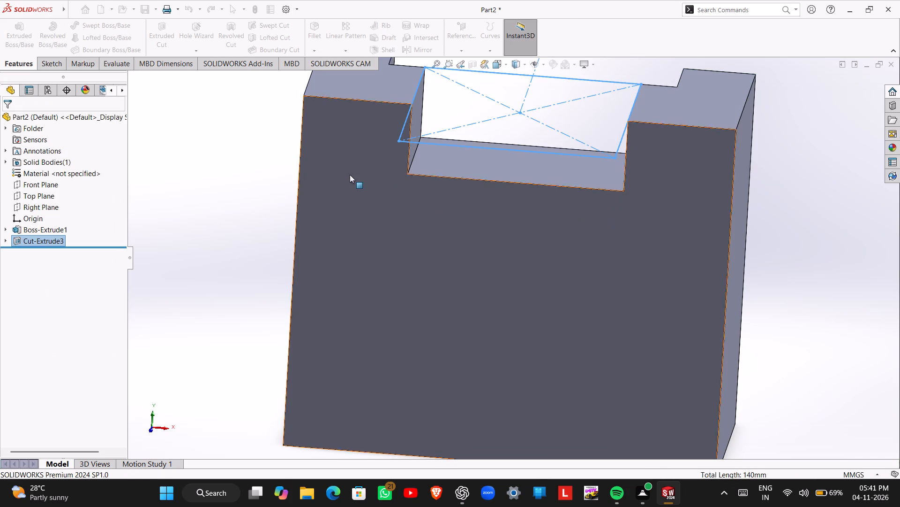
Inspect the block from the front, underside and back to check the 10 mm deep cut against the notch.
middle_click_drag(519, 175, 501, 270)
left_click(228, 229)
left_click(345, 286)
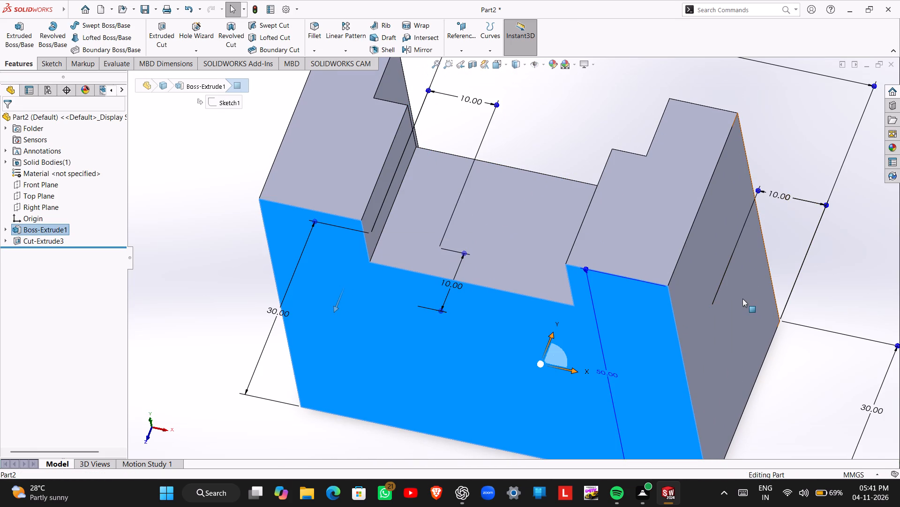
middle_click_drag(654, 326, 683, 157)
middle_click_drag(648, 236, 667, 187)
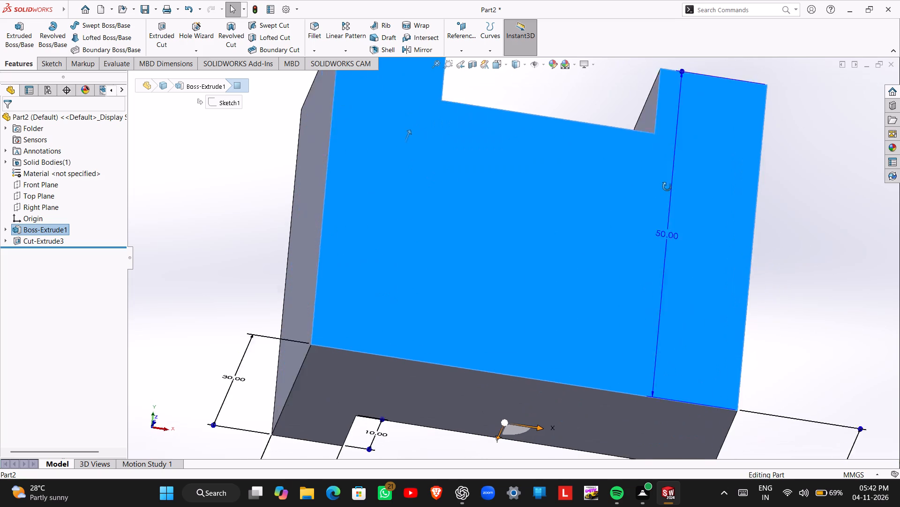
middle_click_drag(667, 187, 675, 92)
key("Escape")
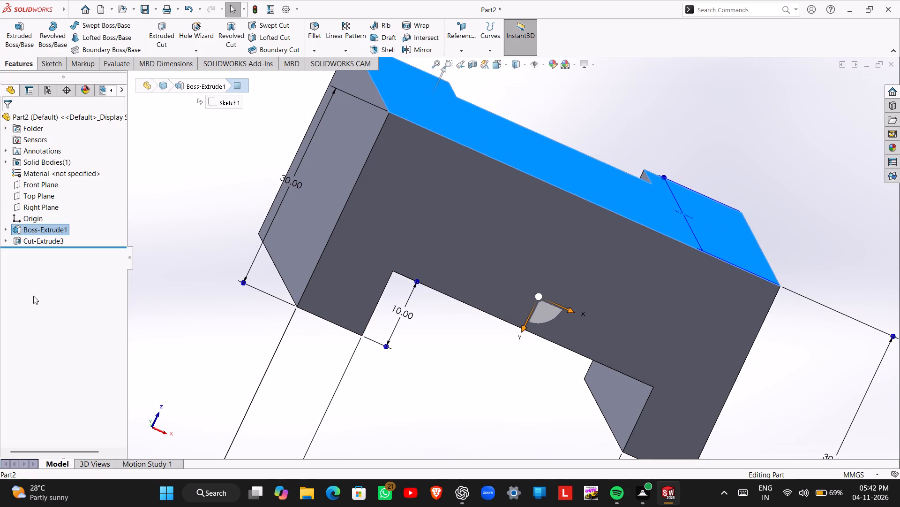
middle_click_drag(568, 225, 458, 343)
middle_click_drag(613, 207, 540, 112)
middle_click_drag(409, 303, 509, 252)
scroll(457, 312, "up", 2)
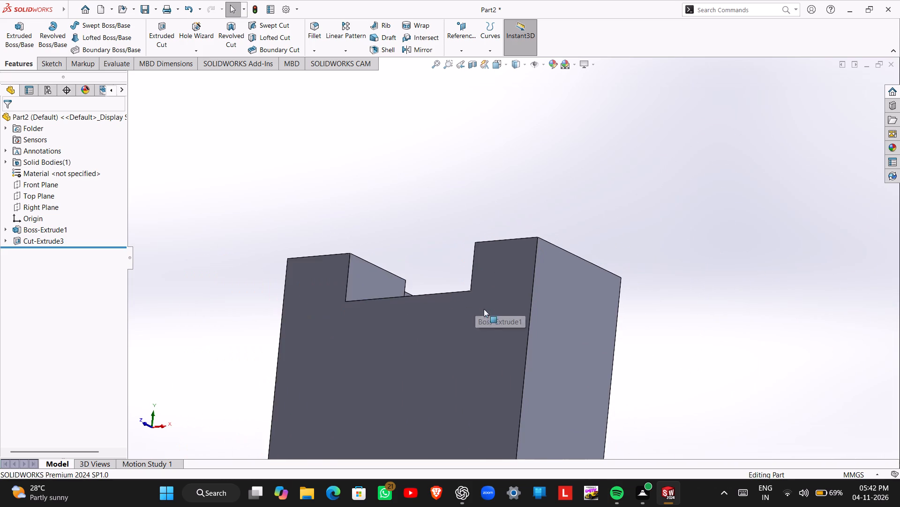
Start a new sketch on the block's underside, the U-shaped bottom face.
scroll(474, 337, "up", 2)
middle_click_drag(449, 275, 473, 399)
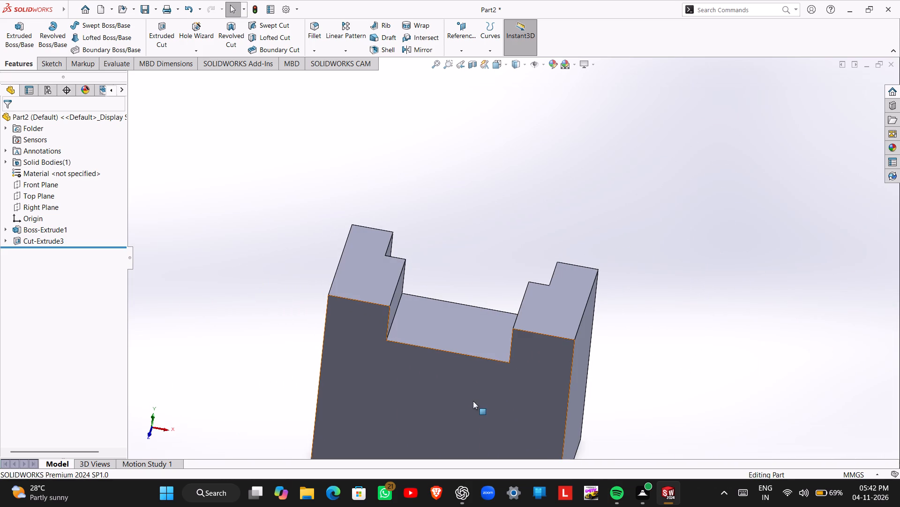
scroll(461, 370, "up", 5)
scroll(498, 254, "down", 2)
scroll(488, 309, "down", 1)
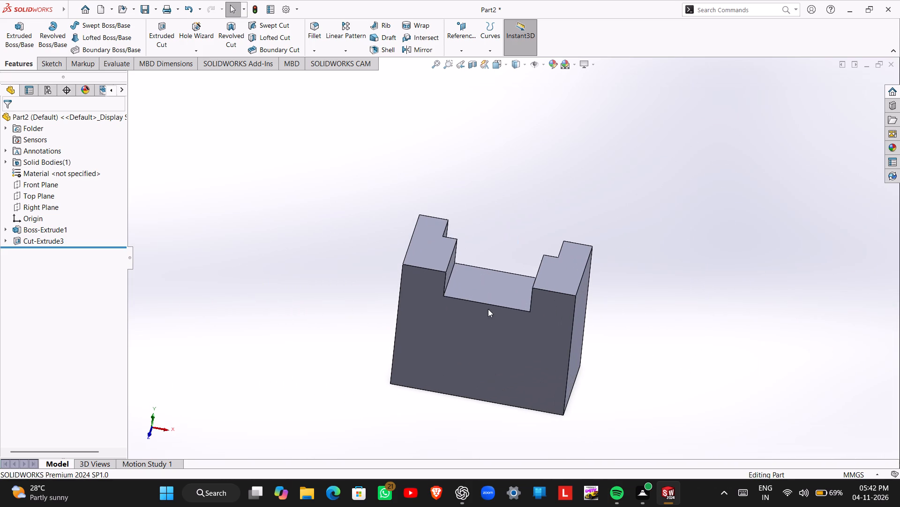
middle_click_drag(477, 349, 481, 338)
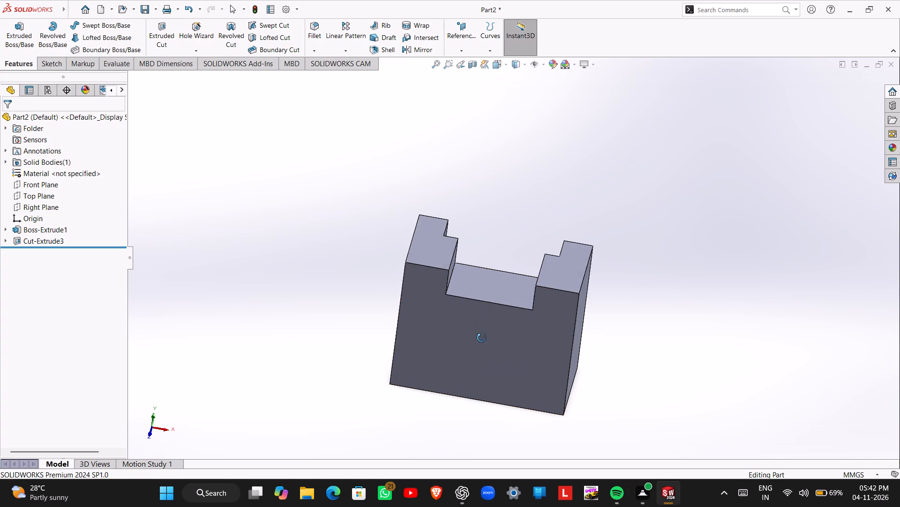
middle_click_drag(481, 338, 506, 268)
scroll(501, 367, "down", 1)
middle_click_drag(504, 367, 539, 255)
left_click(498, 347)
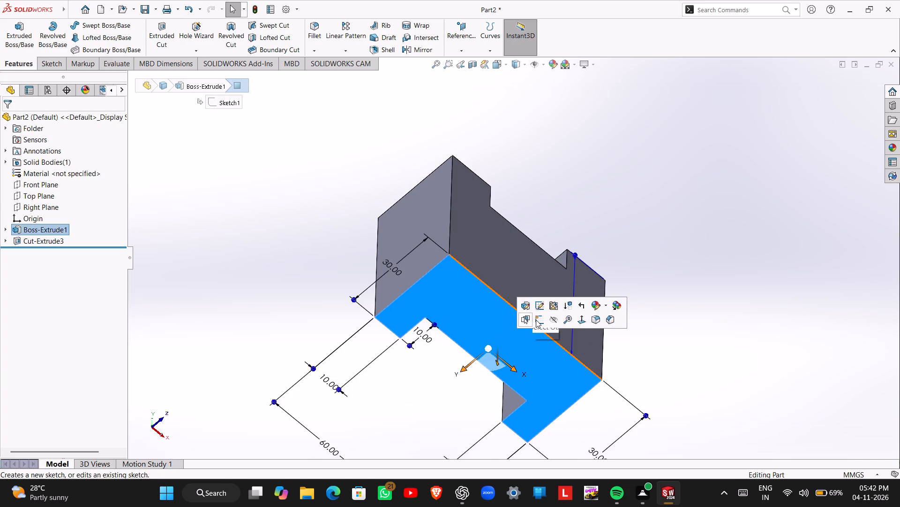
left_click(536, 320)
scroll(514, 233, "up", 2)
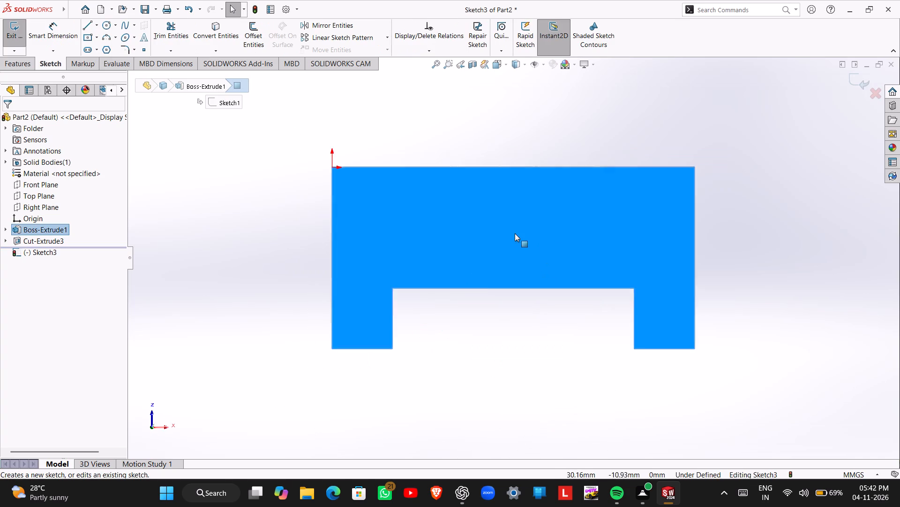
scroll(515, 233, "up", 3)
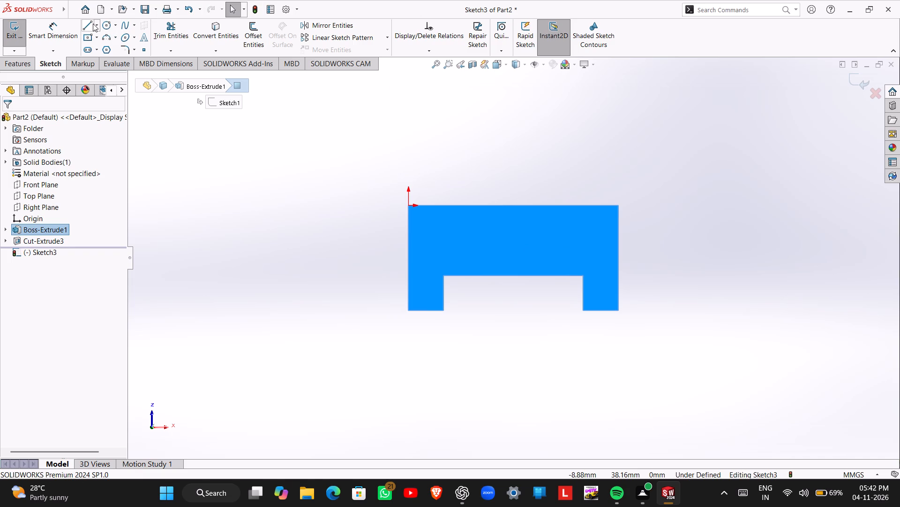
Draw a line about 30 mm long outward from the block's long straight edge, an angled corner line, and a horizontal line about 23 mm long.
left_click(91, 23)
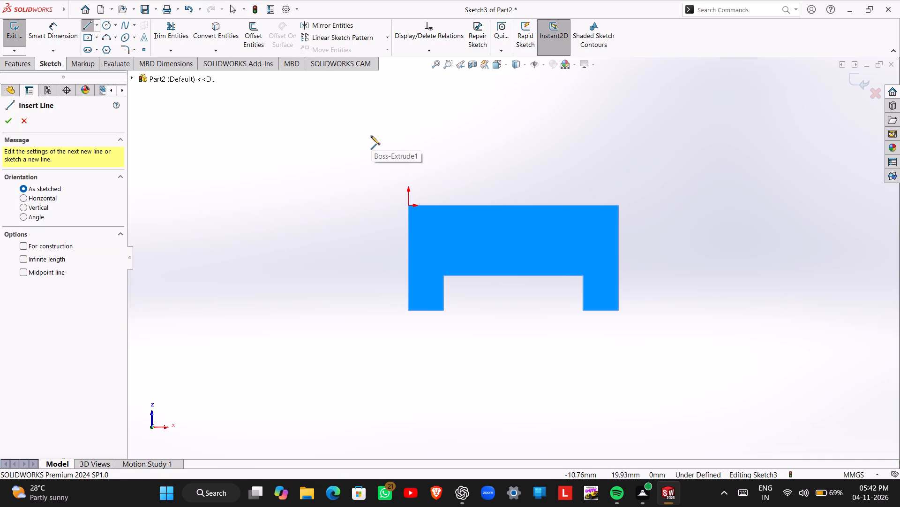
left_click(439, 205)
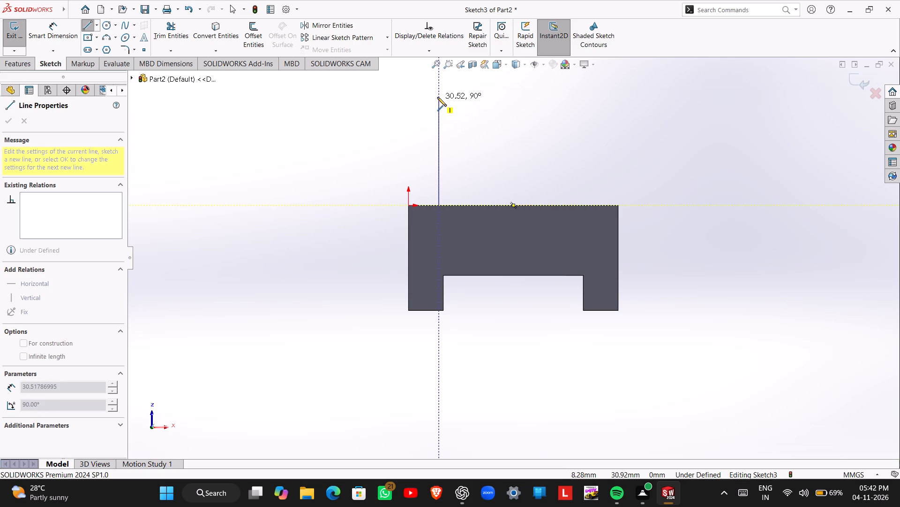
scroll(442, 99, "up", 1)
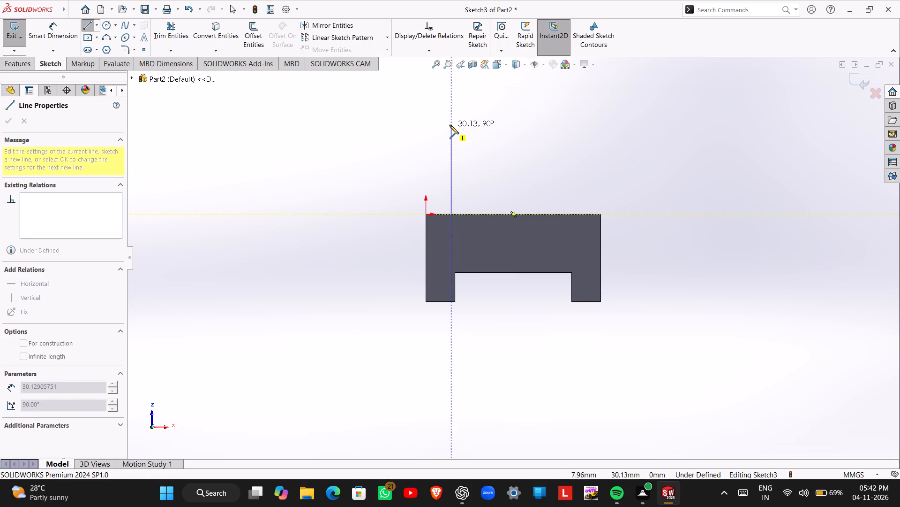
left_click(450, 125)
left_click(470, 106)
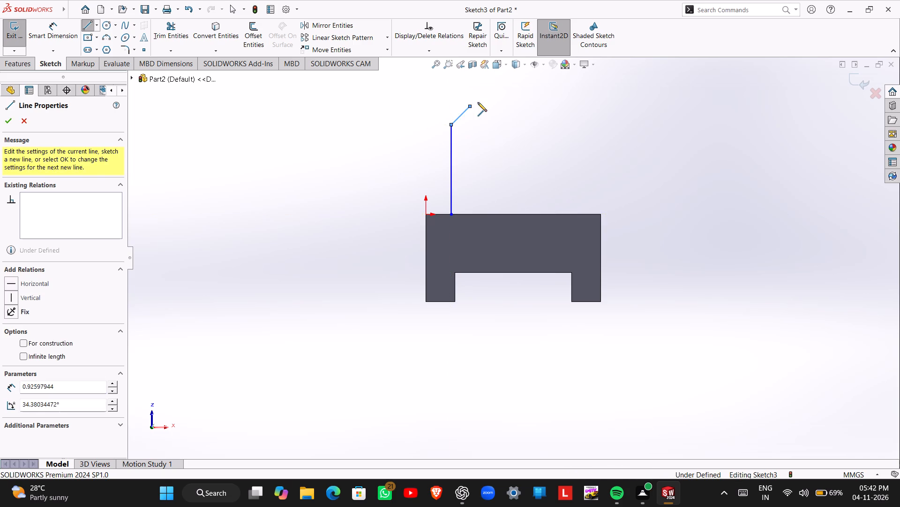
left_click(536, 105)
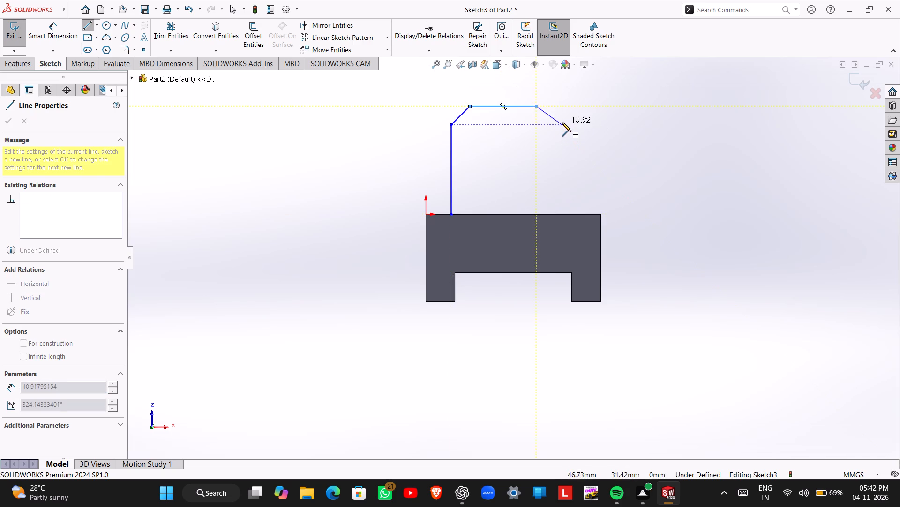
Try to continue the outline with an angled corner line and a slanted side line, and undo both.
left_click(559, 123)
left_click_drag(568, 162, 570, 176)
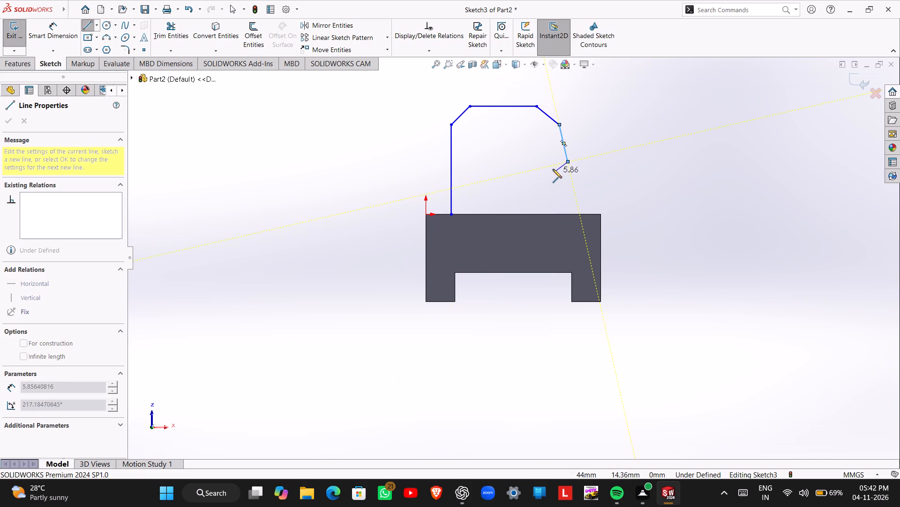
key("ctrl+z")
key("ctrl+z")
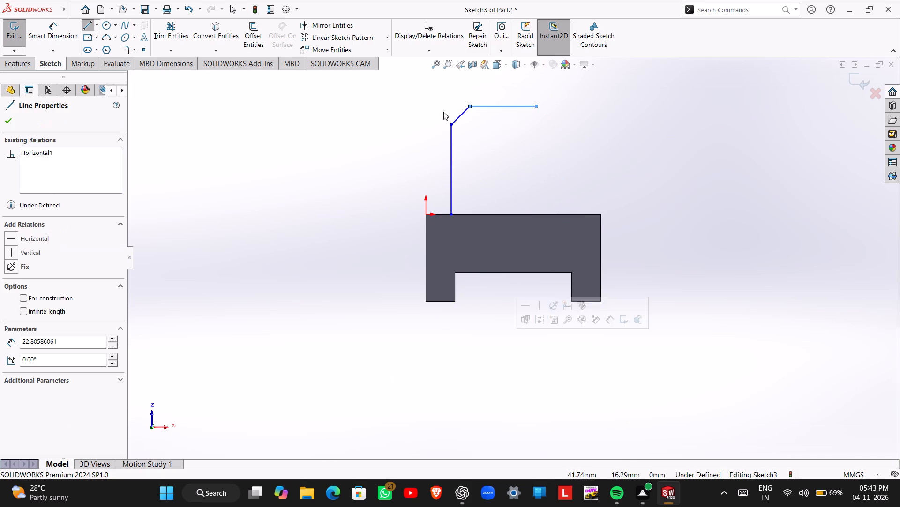
Continue the outline with an angled corner line and a side line about 31 mm long ending on the block's long edge.
left_click(86, 22)
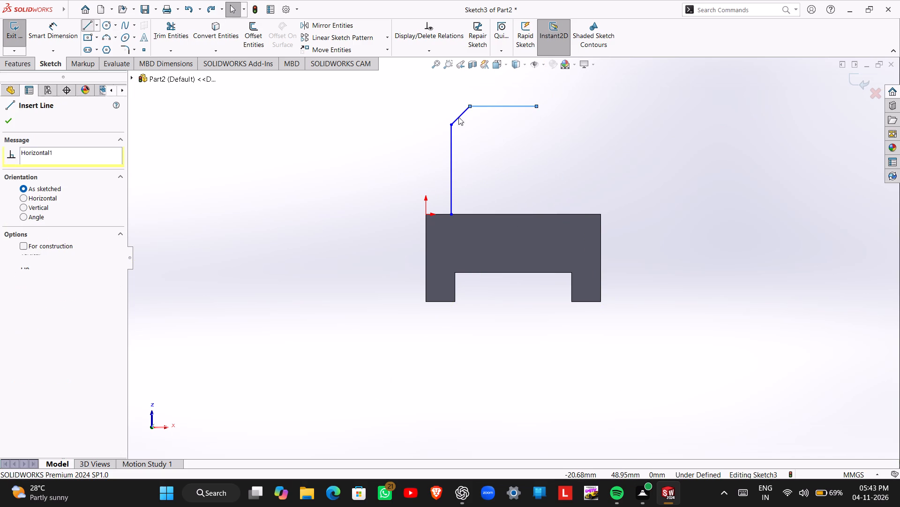
left_click(537, 106)
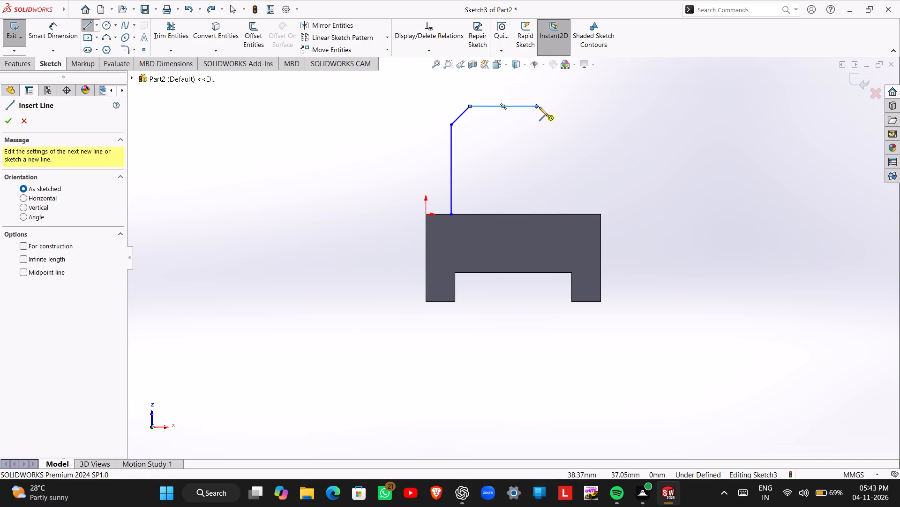
left_click(556, 123)
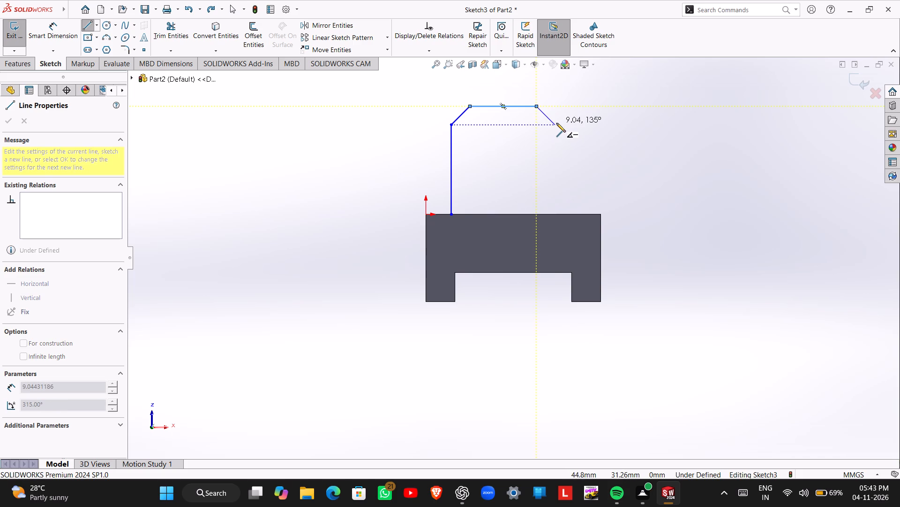
left_click(556, 214)
key("Escape")
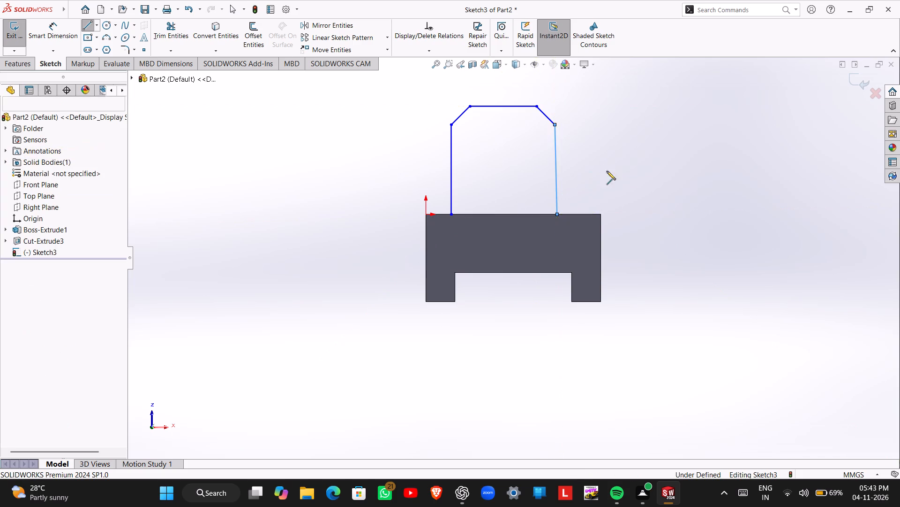
Add a Vertical relation to the slightly slanted side line of the outline.
left_click(554, 168)
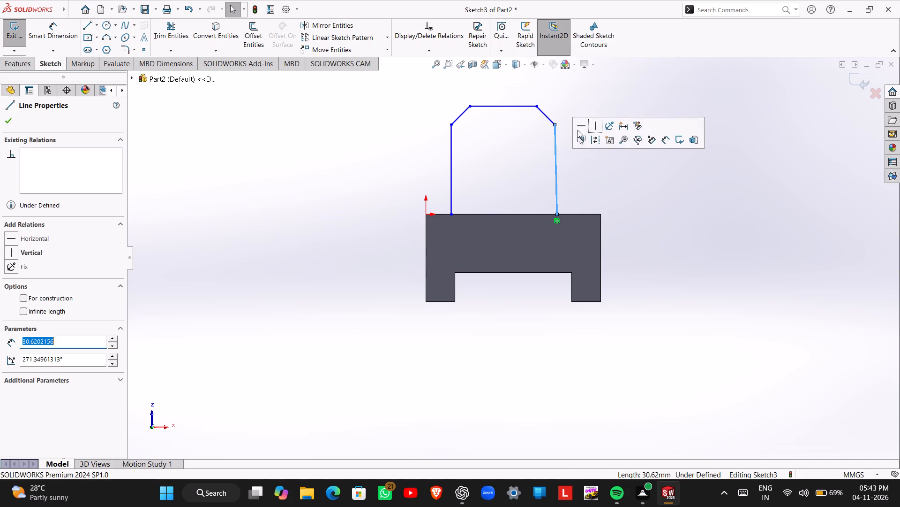
left_click(592, 128)
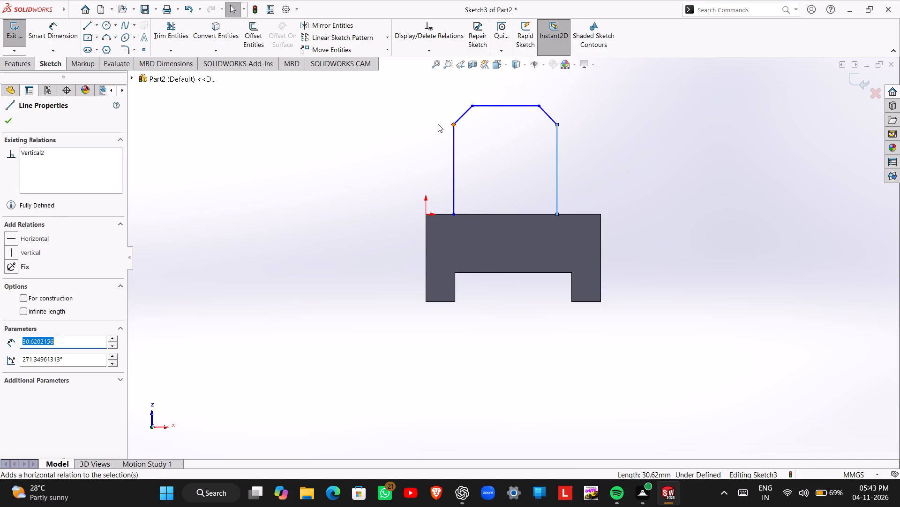
left_click(387, 136)
Dimension the distance from the first top corner of the outline to the end edge of the block's leg near the origin as 100 mm.
right_click_drag(345, 234, 338, 133)
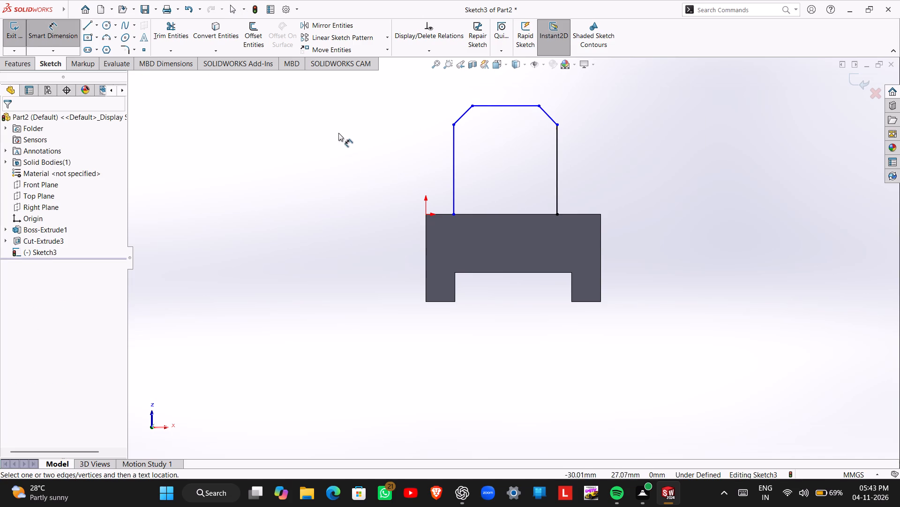
right_click_drag(338, 133, 337, 124)
left_click(472, 105)
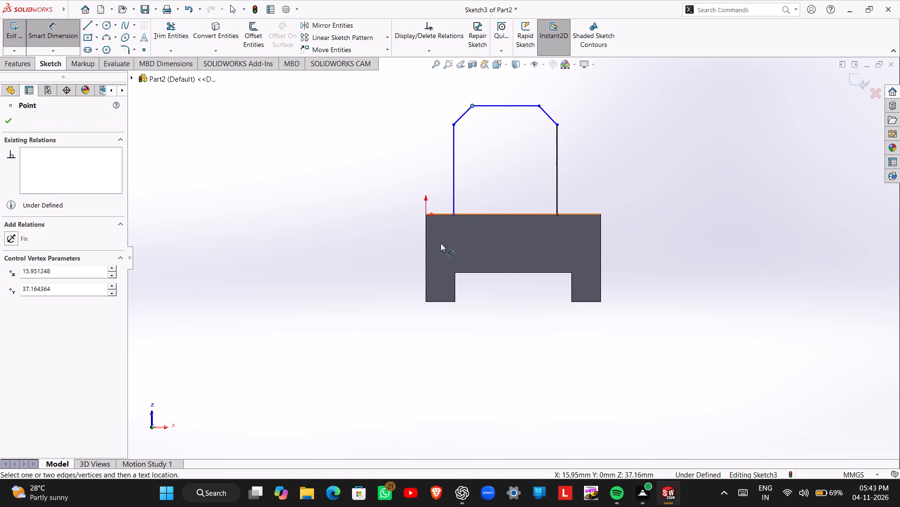
left_click(435, 301)
left_click(334, 256)
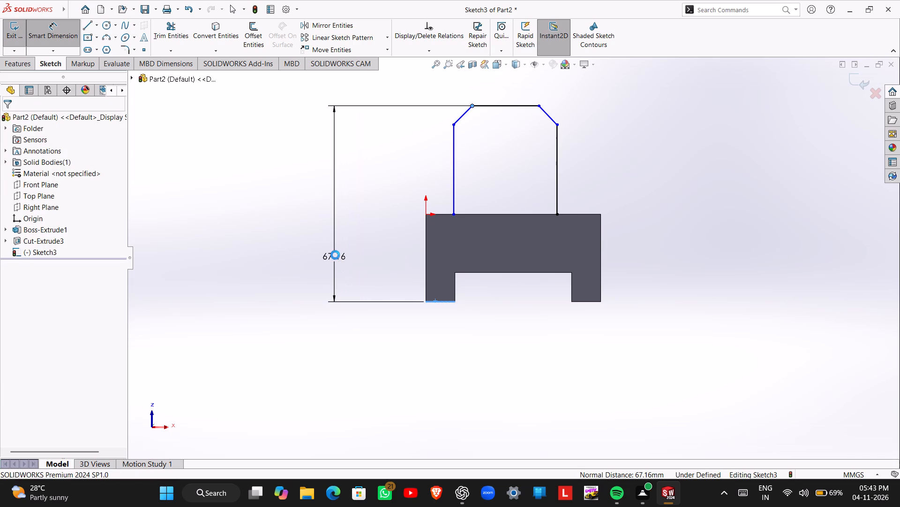
type("100")
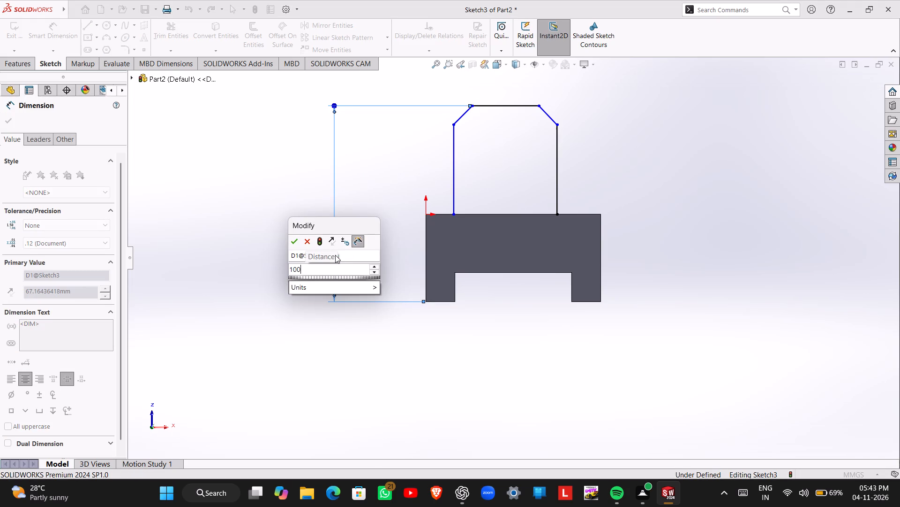
key("Return")
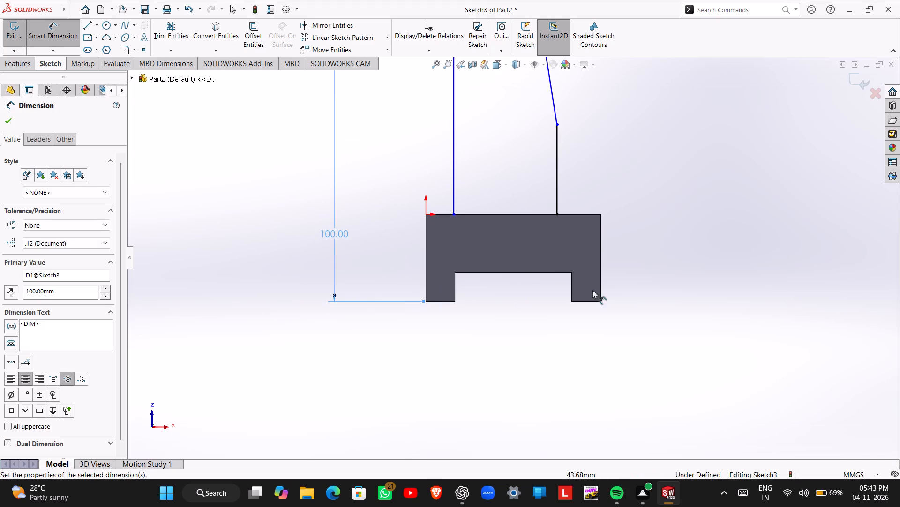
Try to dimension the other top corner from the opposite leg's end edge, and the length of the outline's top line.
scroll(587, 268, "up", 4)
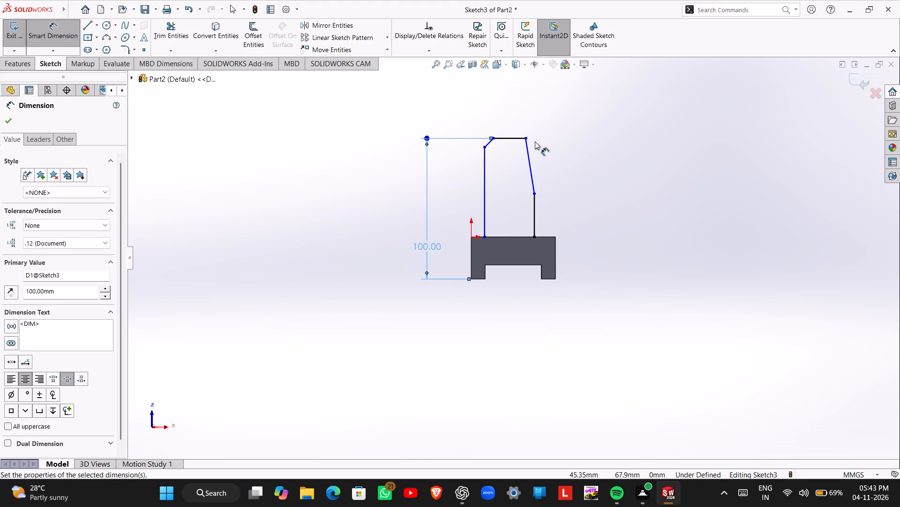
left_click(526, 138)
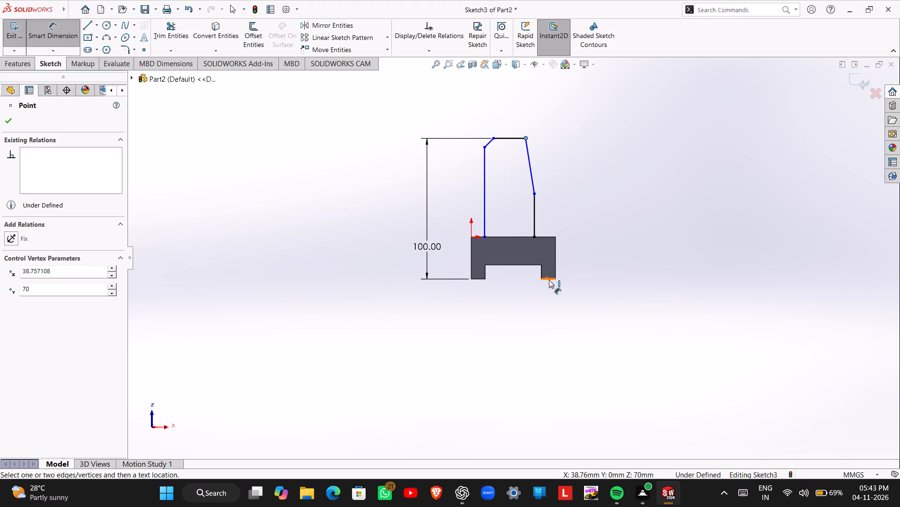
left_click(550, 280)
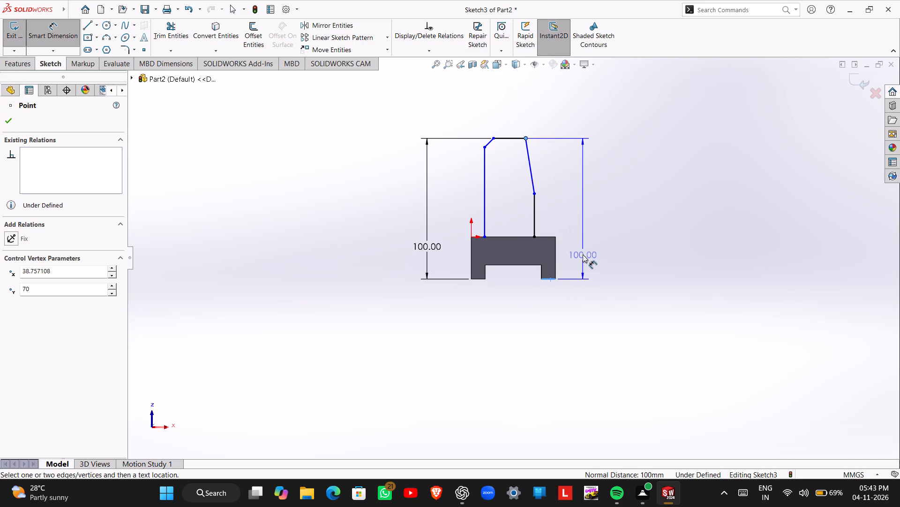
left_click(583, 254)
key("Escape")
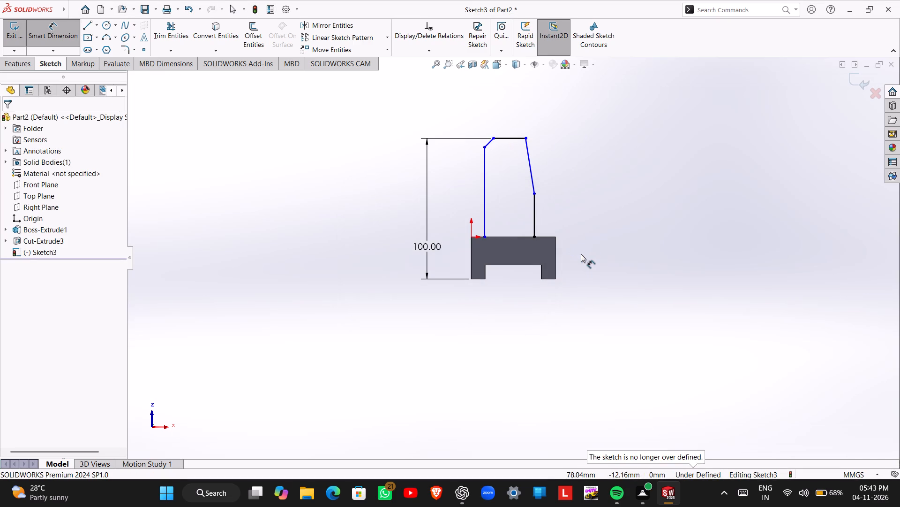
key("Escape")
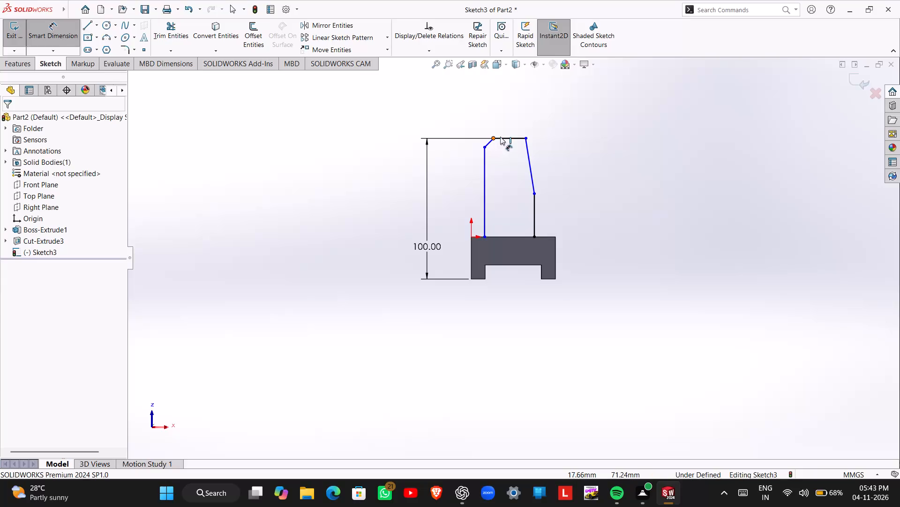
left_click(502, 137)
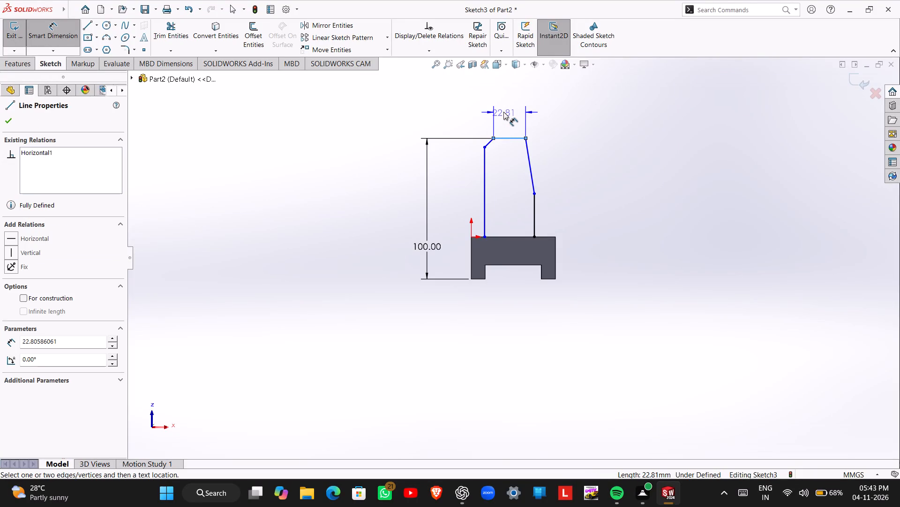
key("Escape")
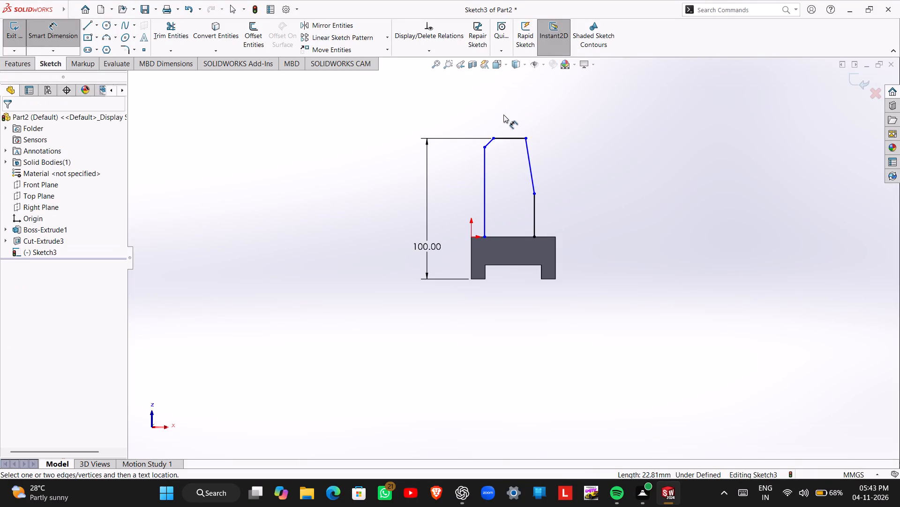
Dimension the horizontal distance between the upper ends of the outline's two side lines as 40 mm.
left_click(484, 146)
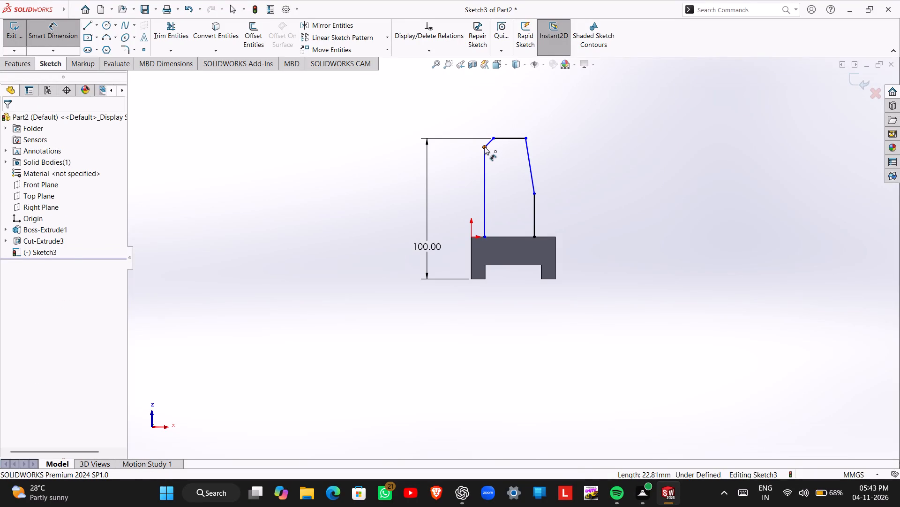
left_click(535, 193)
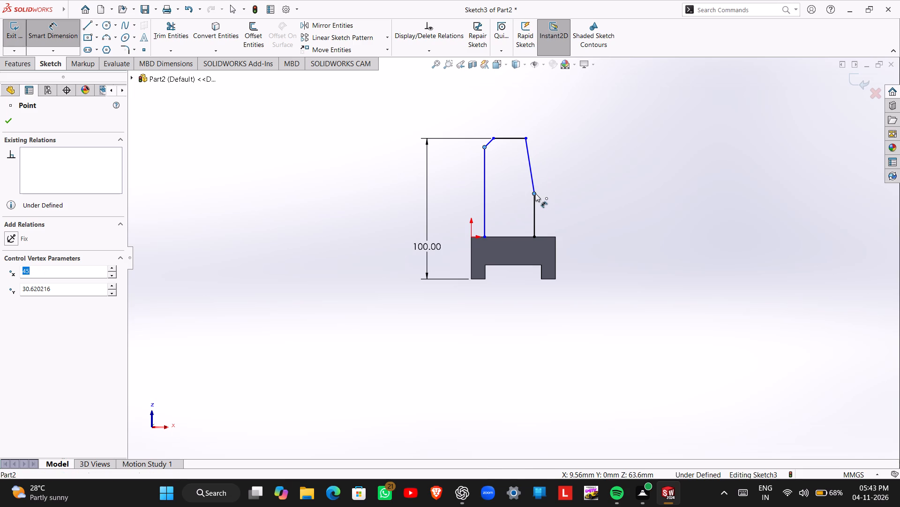
left_click(517, 96)
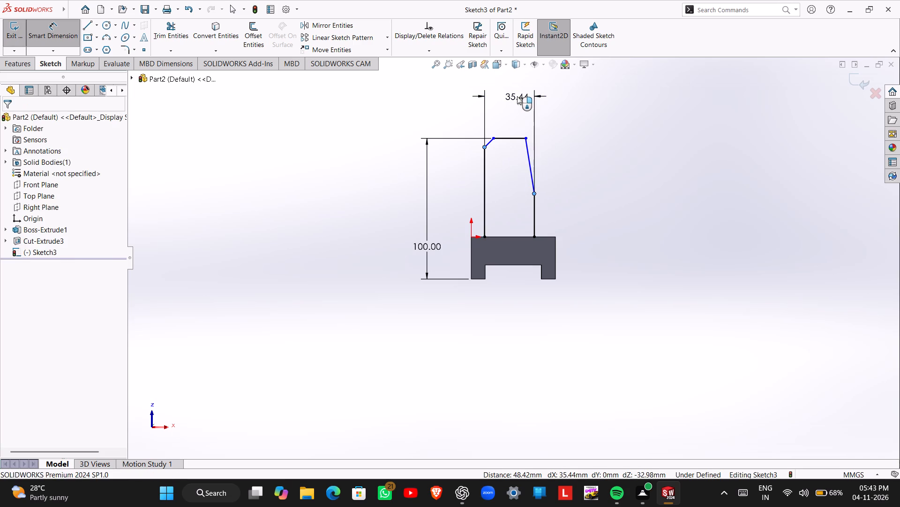
type("40")
key("Return")
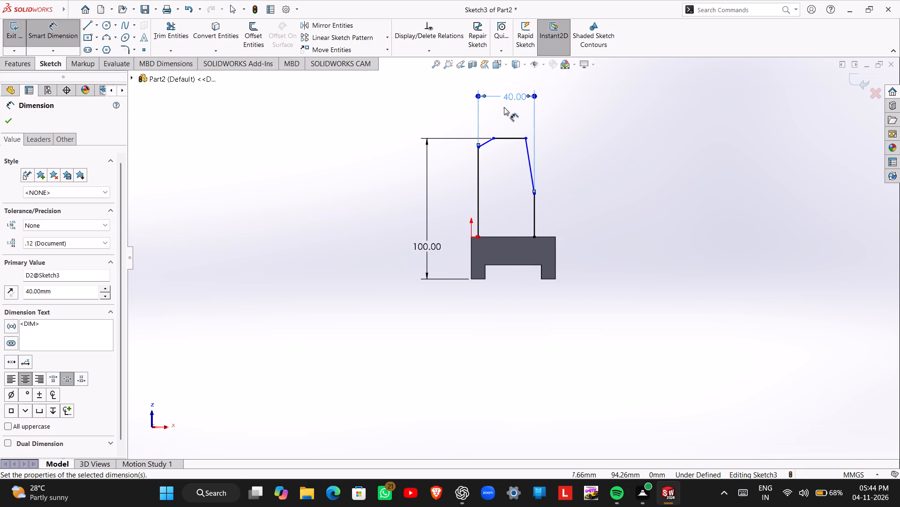
Dimension the horizontal distance between the two endpoints of the outline's top line as 20 mm.
left_click(493, 137)
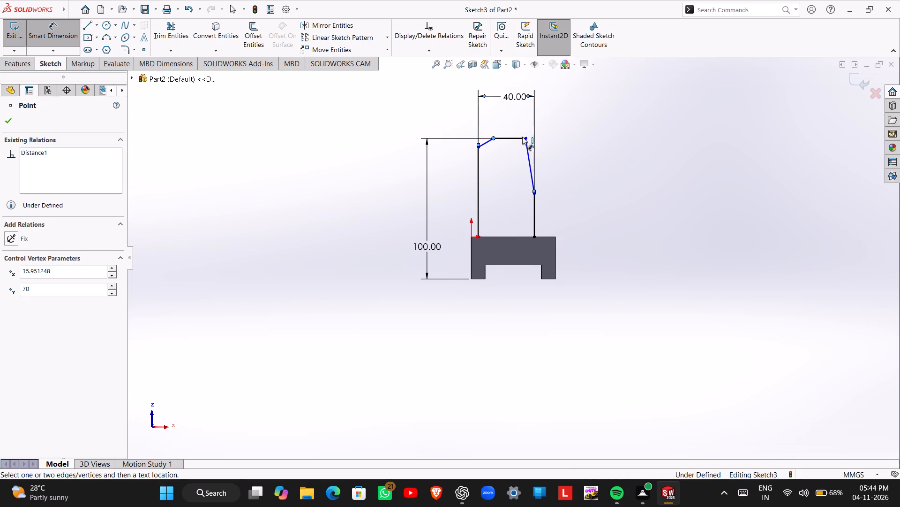
left_click(525, 136)
left_click(513, 118)
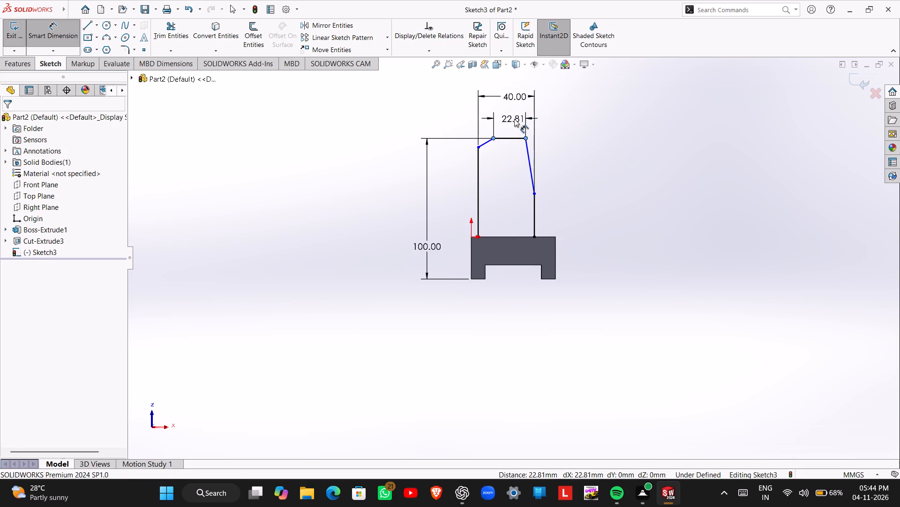
type("20")
key("Return")
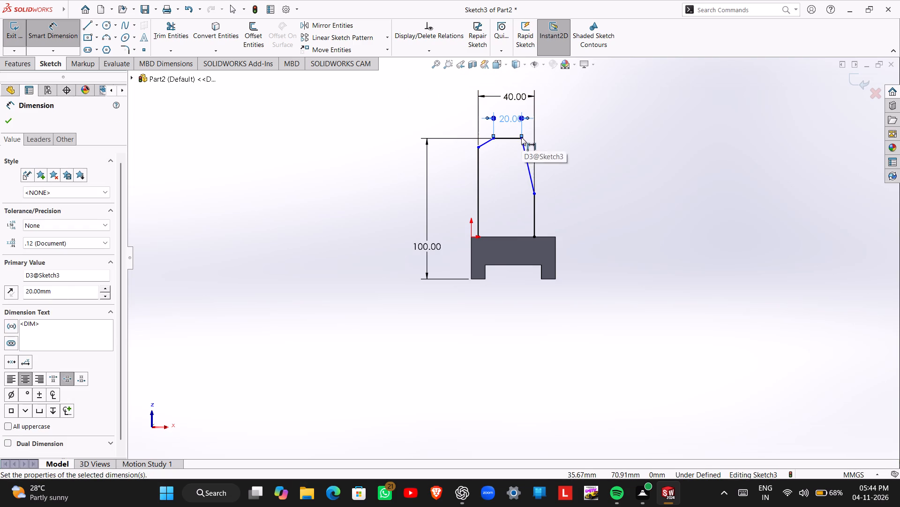
Dimension the vertical height of the angled corner on the side away from the origin as 10 mm.
left_click(521, 138)
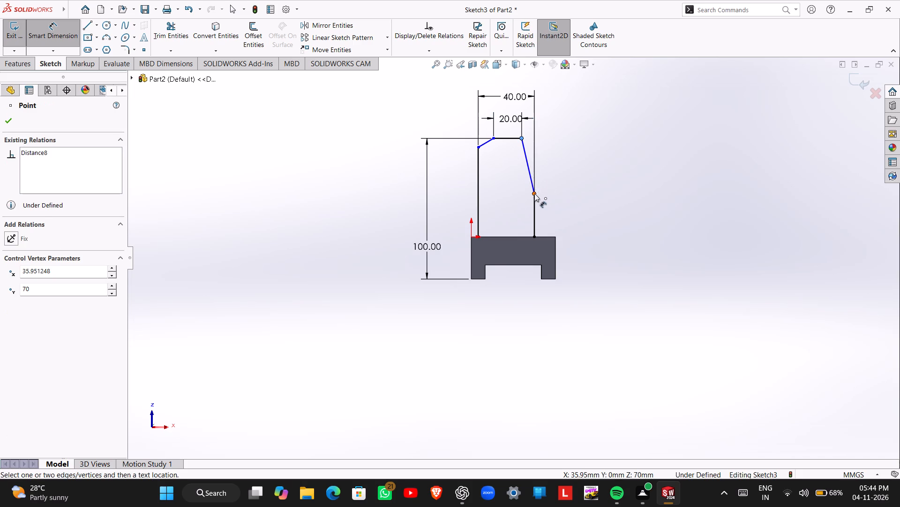
left_click(533, 193)
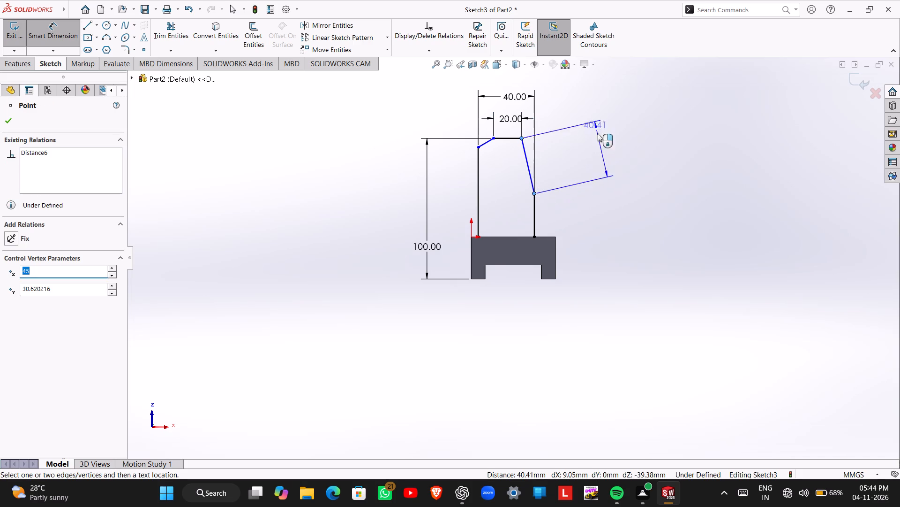
left_click(612, 174)
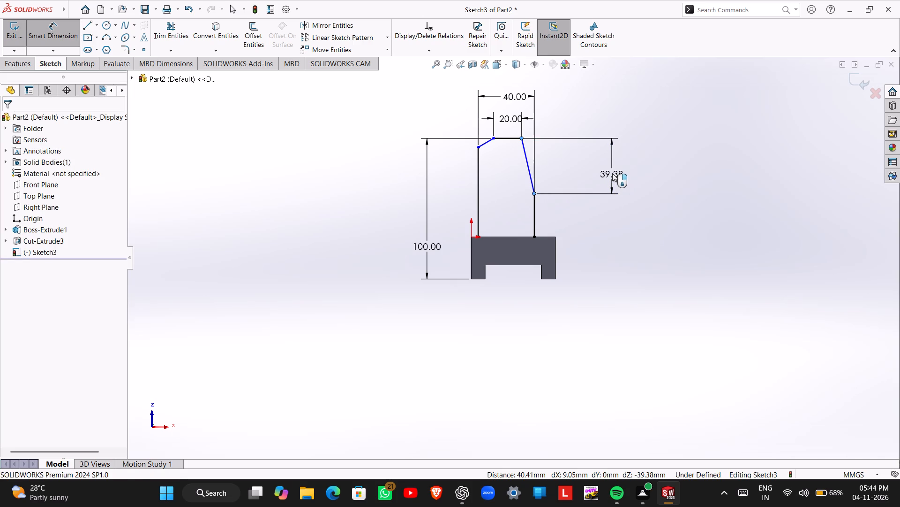
type("10")
key("Return")
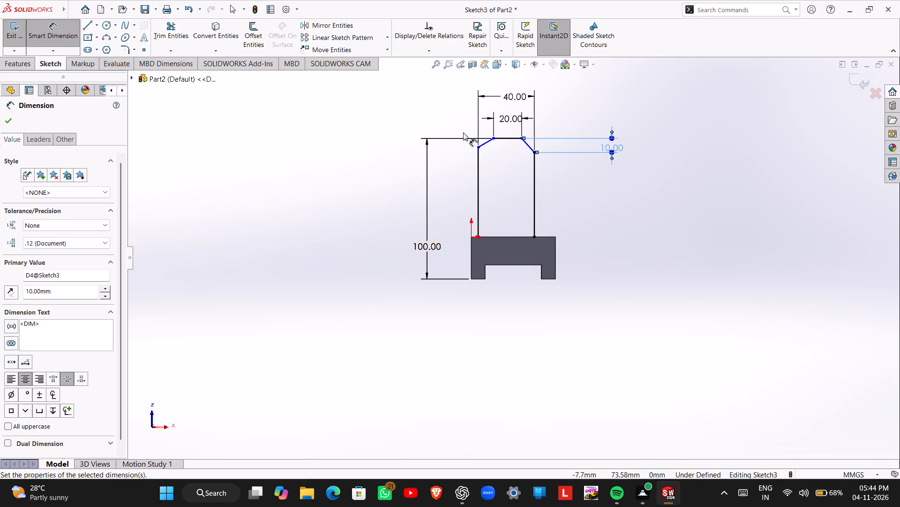
Dimension the vertical height of the angled corner on the origin side as 10 mm.
left_click(493, 138)
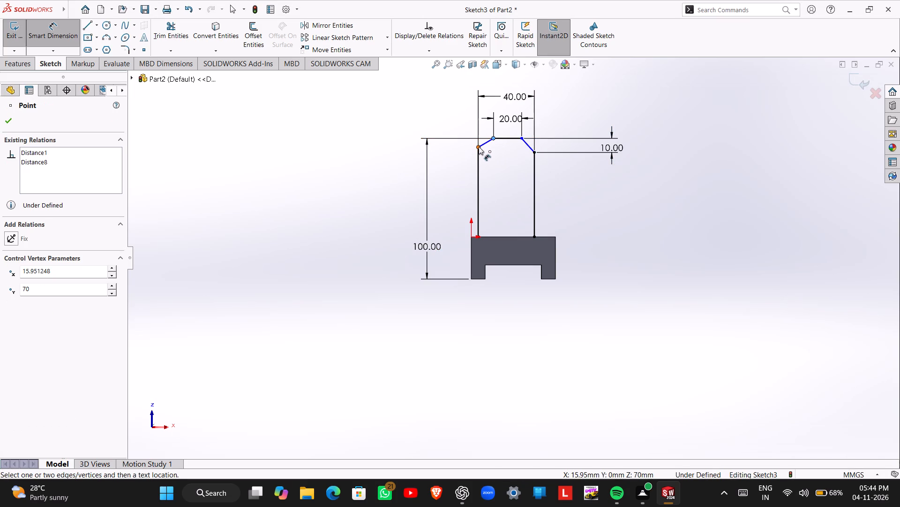
left_click(479, 146)
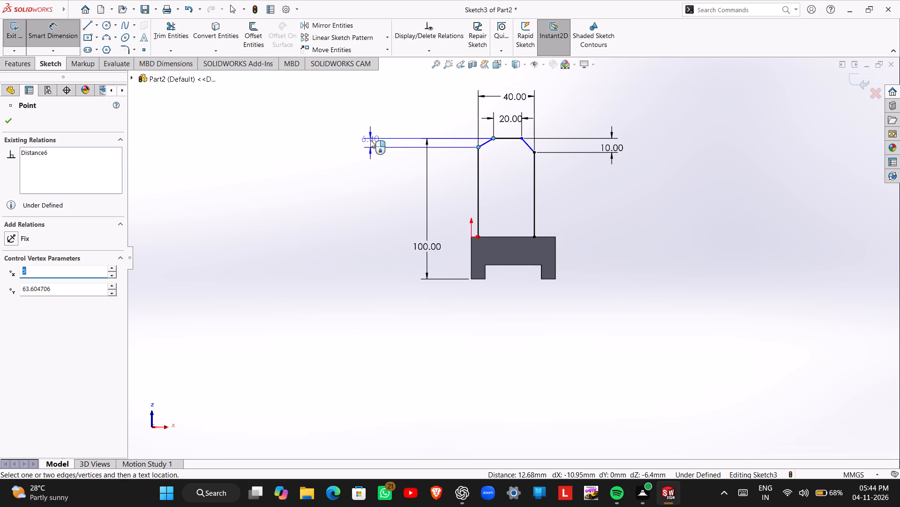
left_click(370, 140)
type("10")
key("Return")
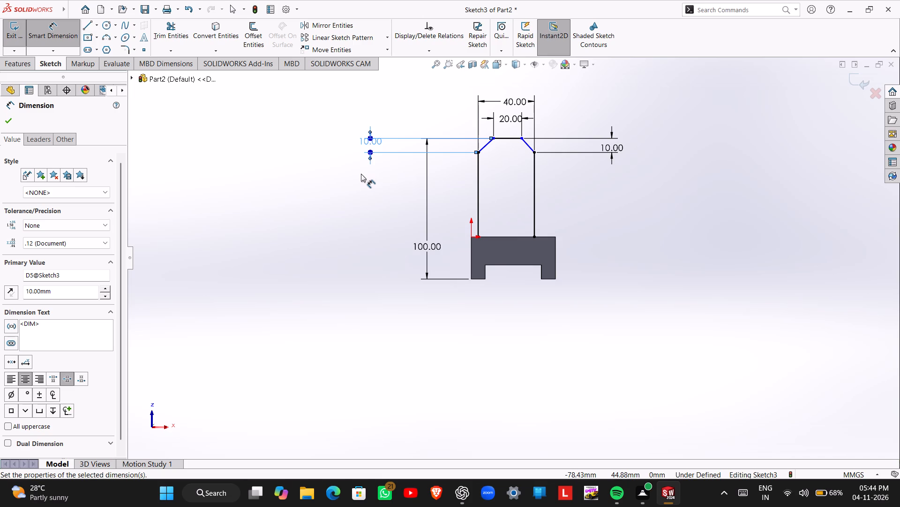
key("Escape")
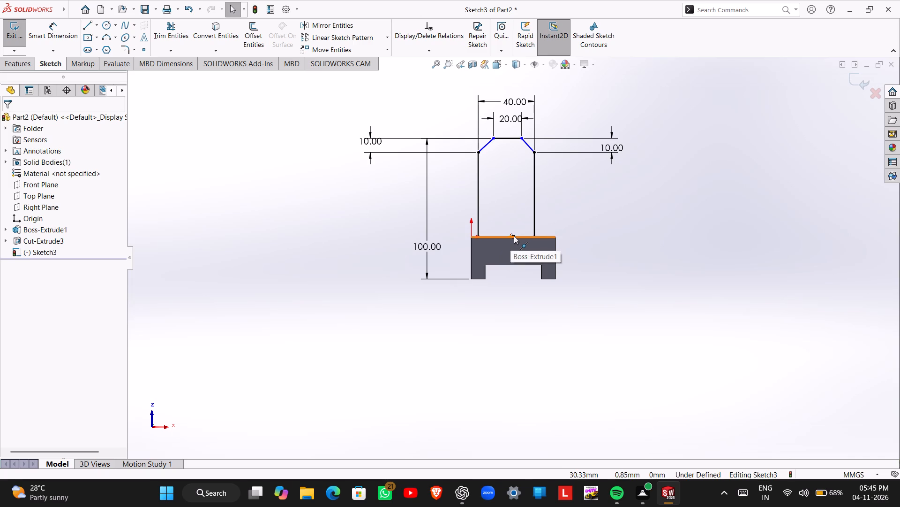
Add a Vertical relation between the midpoint of the block's long edge and the midpoint of the outline's top line.
left_click(514, 236)
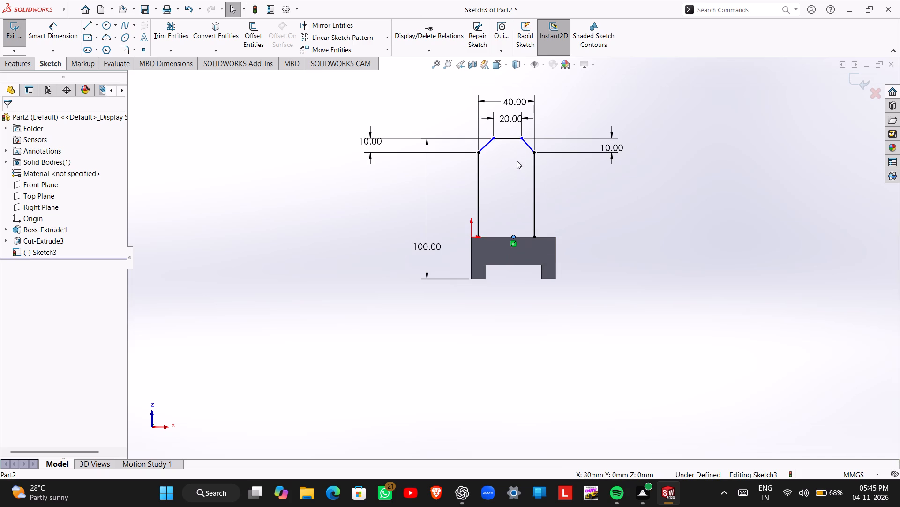
left_click(508, 138, "ctrl")
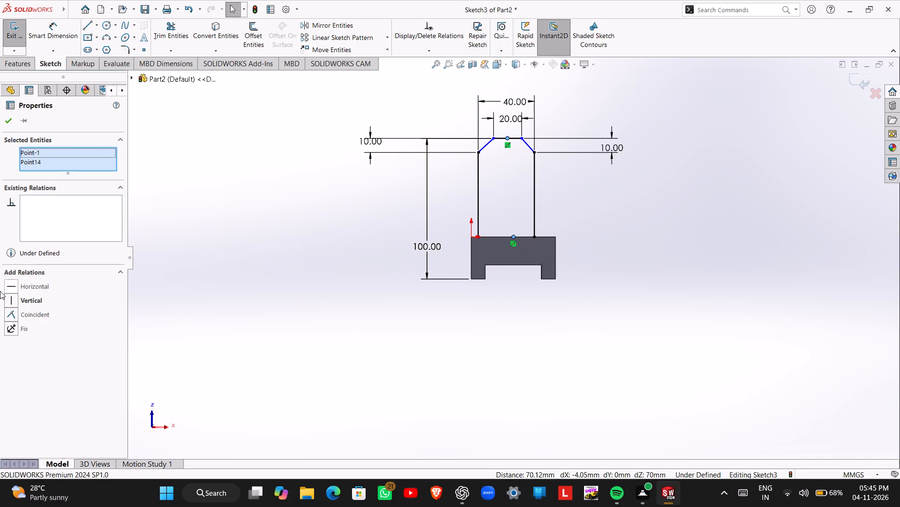
left_click(11, 298)
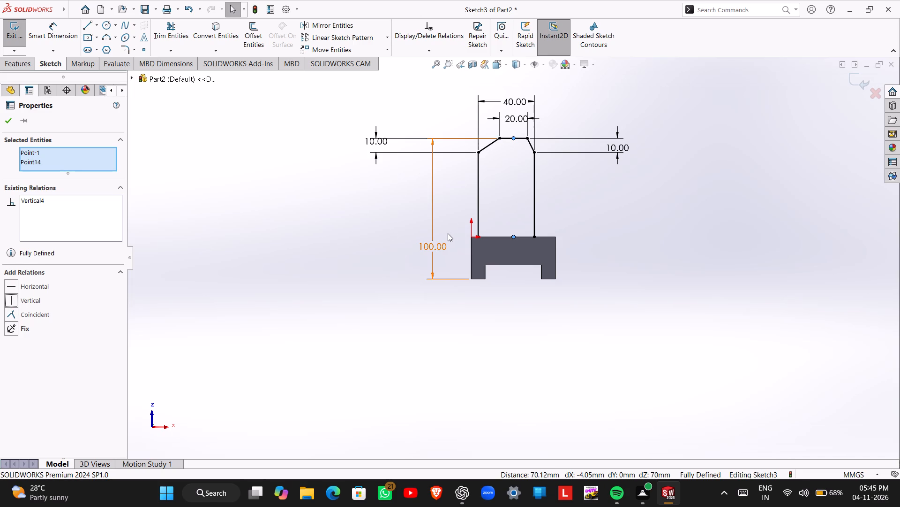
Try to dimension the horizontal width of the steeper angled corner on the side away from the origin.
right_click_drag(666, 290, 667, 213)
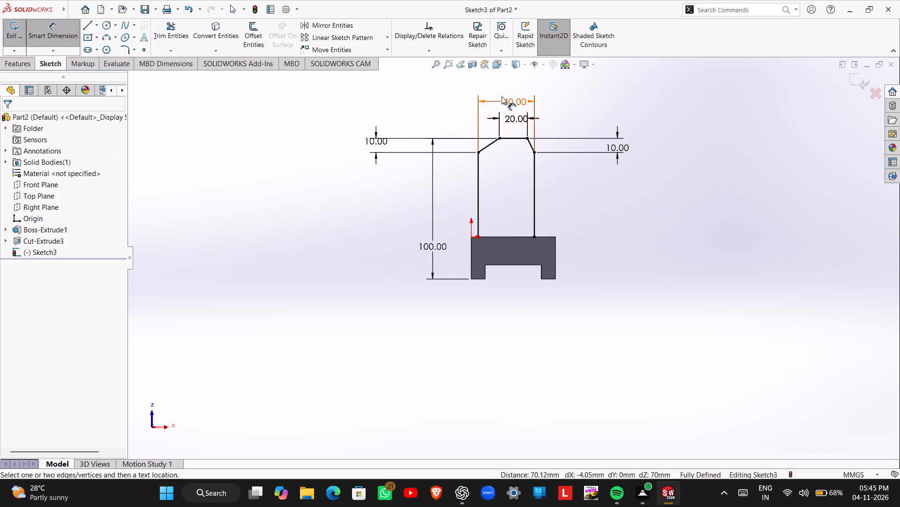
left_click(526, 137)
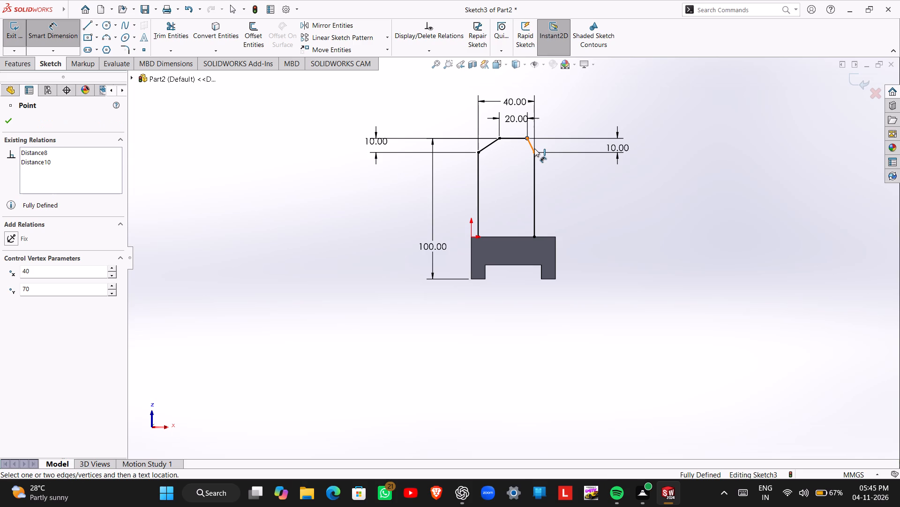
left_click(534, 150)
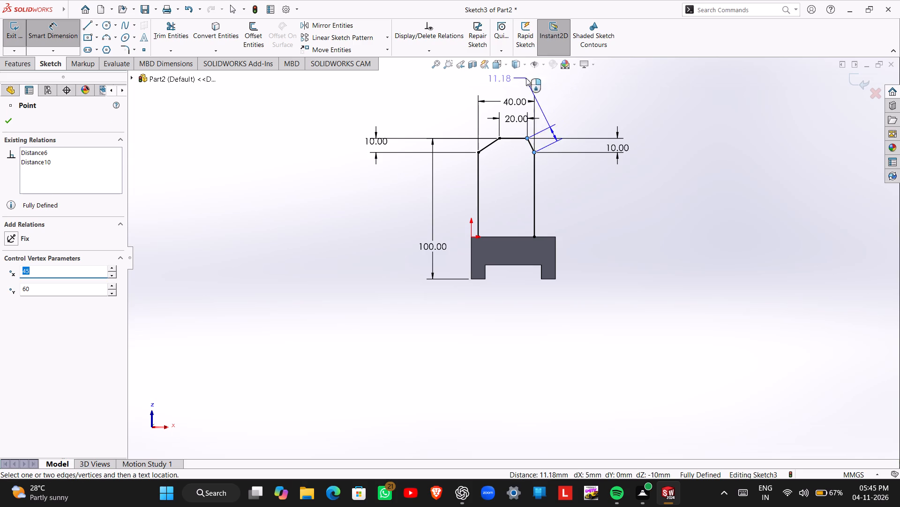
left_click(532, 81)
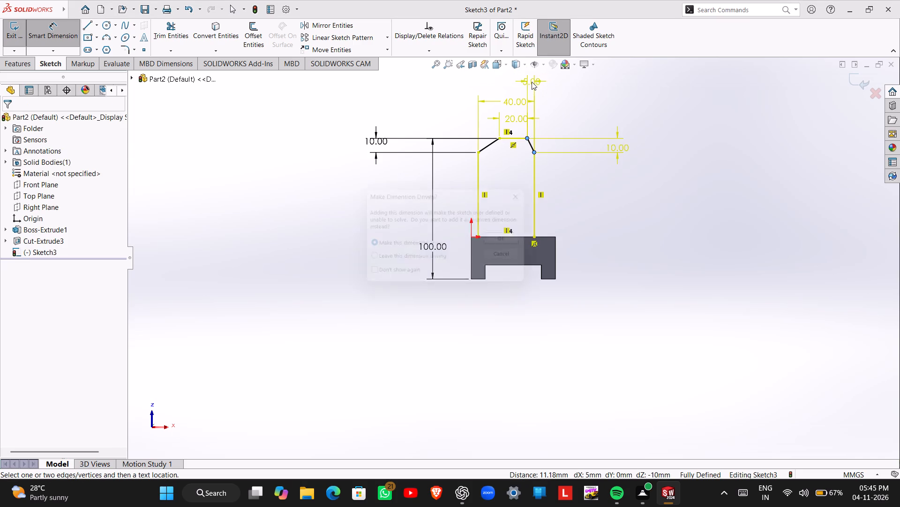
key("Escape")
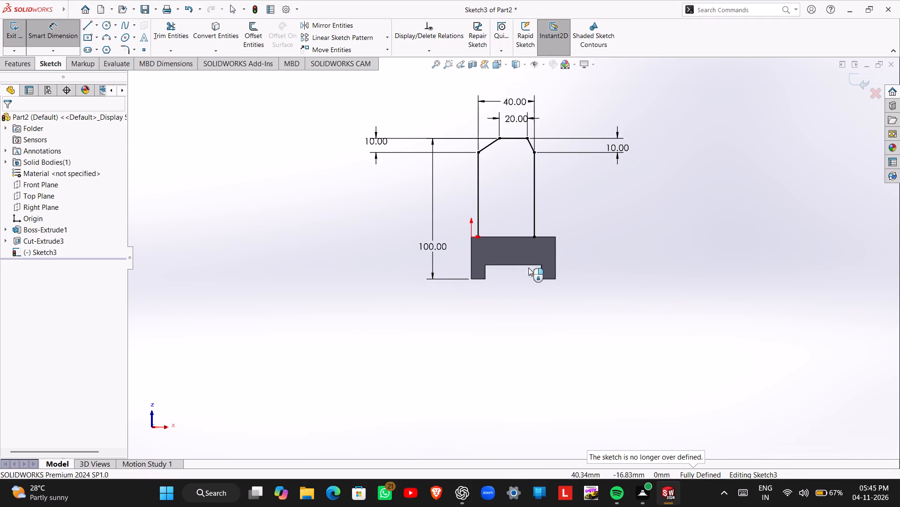
Select the outline's 40 mm width dimension.
left_click(477, 125)
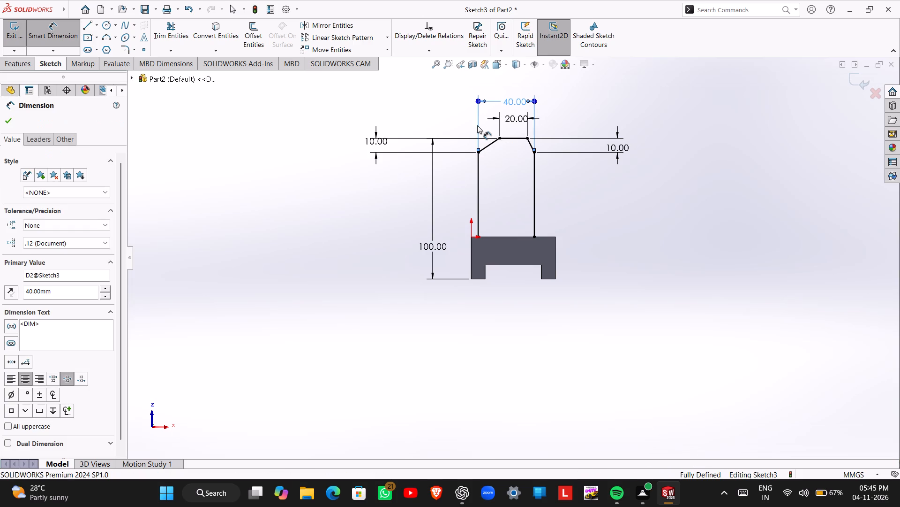
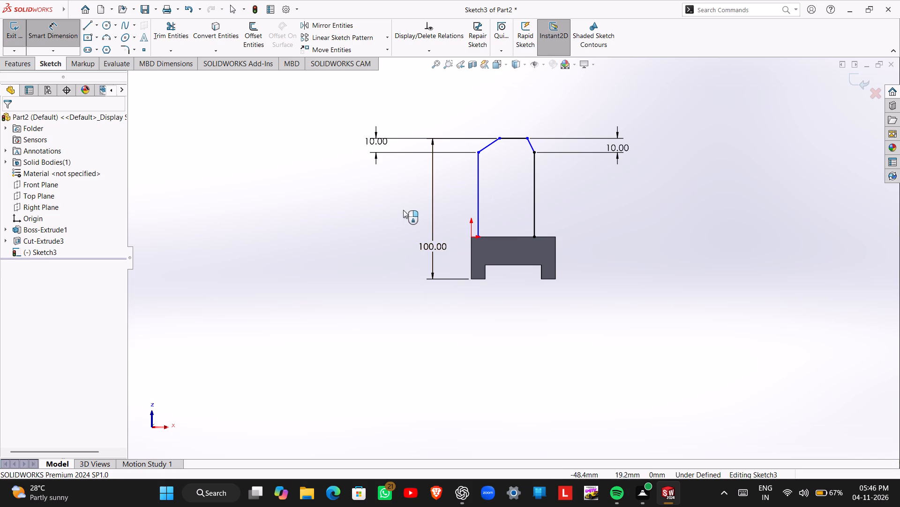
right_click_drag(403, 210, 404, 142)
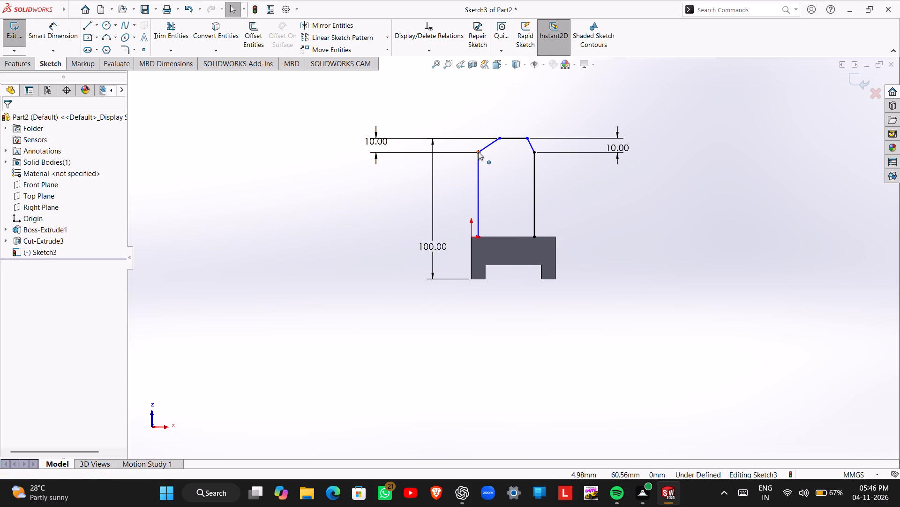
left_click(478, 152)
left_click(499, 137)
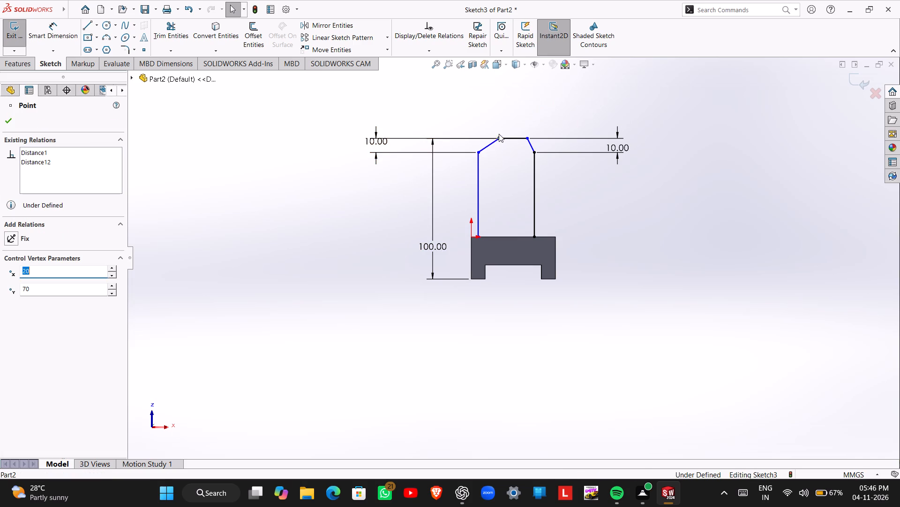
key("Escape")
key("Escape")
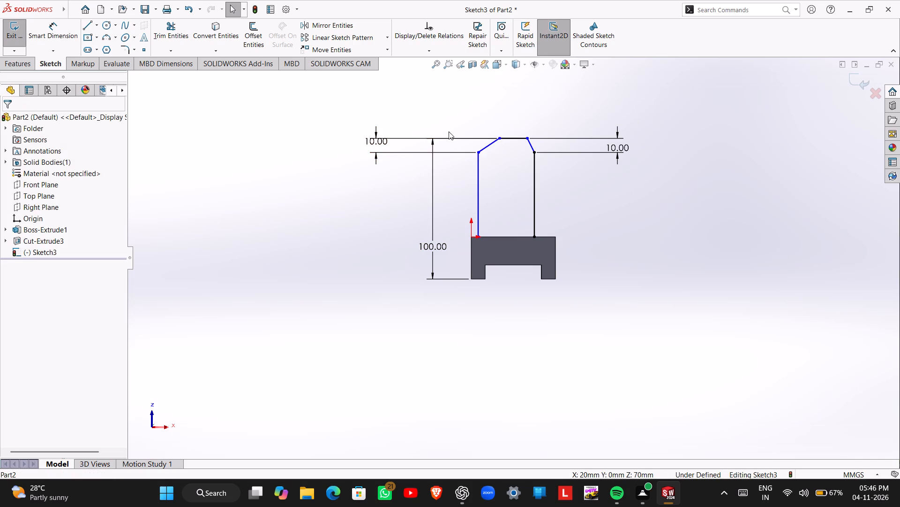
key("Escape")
Dimension the horizontal width of the angled corner on the origin side as 10 mm.
right_click_drag(348, 314, 385, 182)
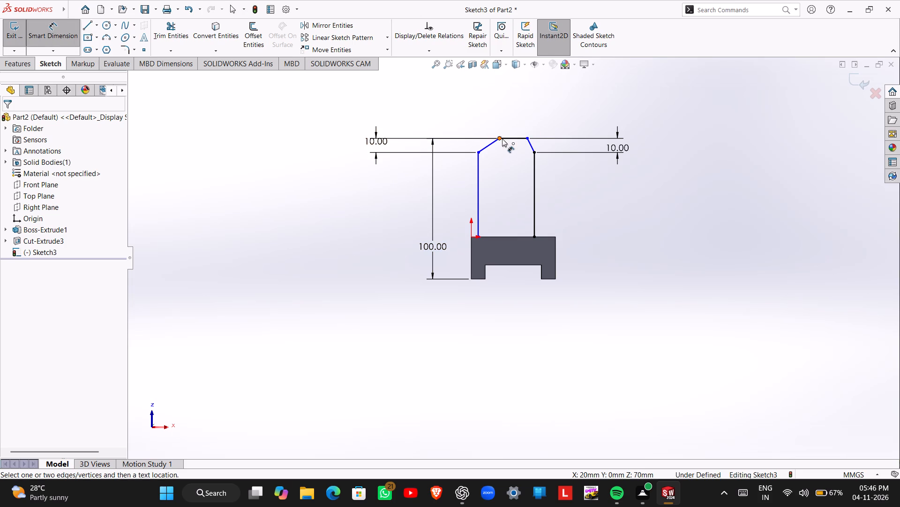
left_click(499, 138)
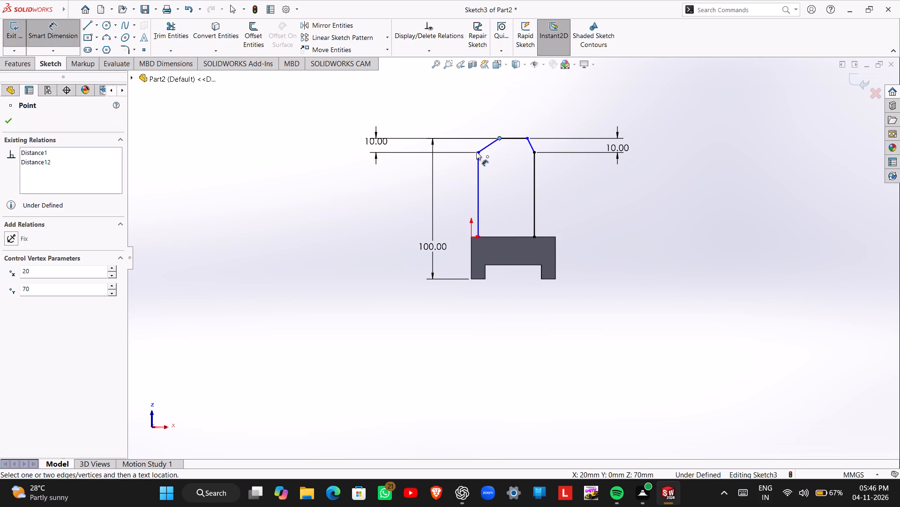
left_click(477, 152)
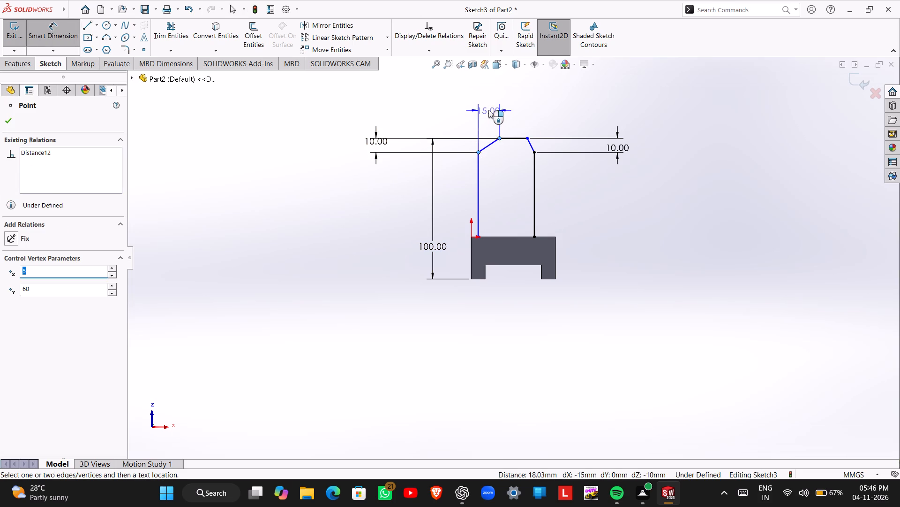
left_click(490, 110)
type("10")
key("Return")
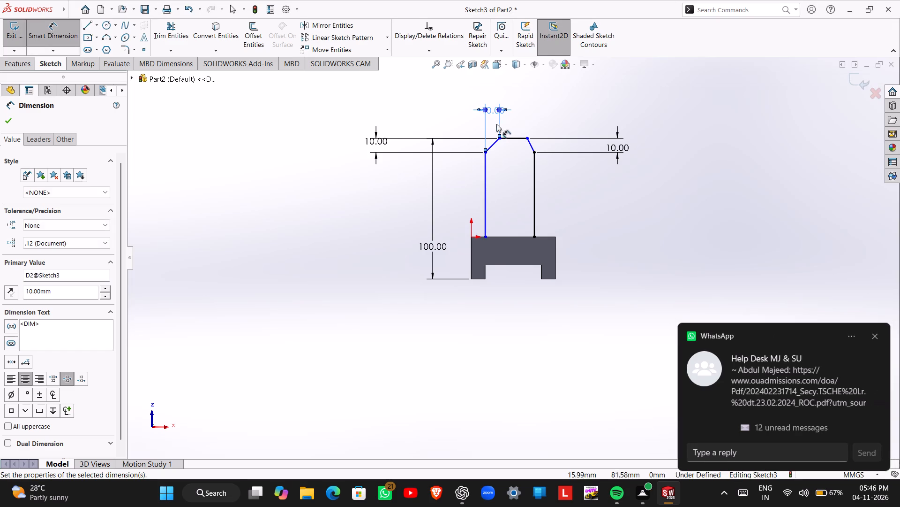
Dimension the horizontal width of the angled corner on the side away from the origin as 10 mm.
left_click(527, 137)
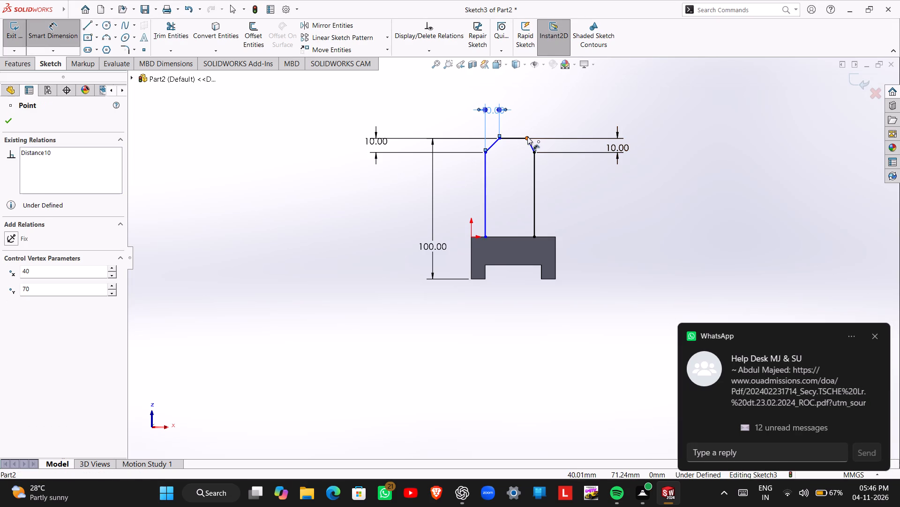
left_click(534, 152)
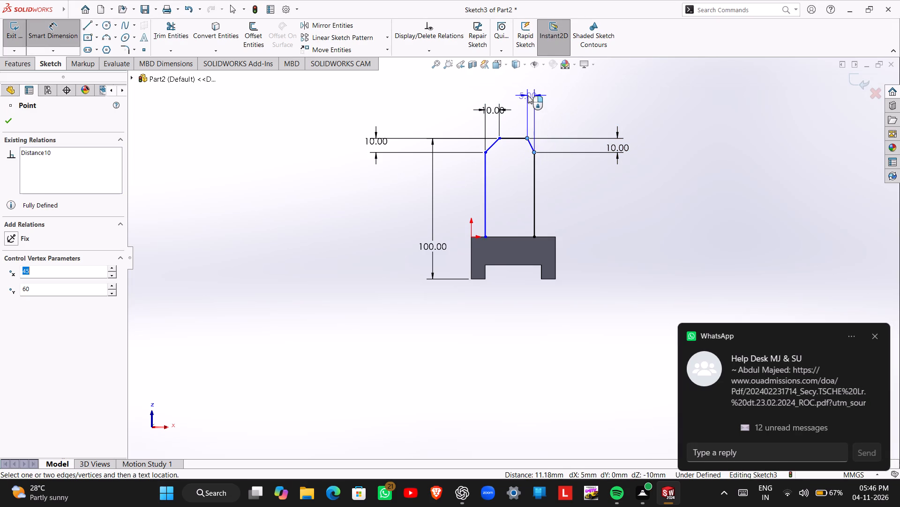
left_click(528, 96)
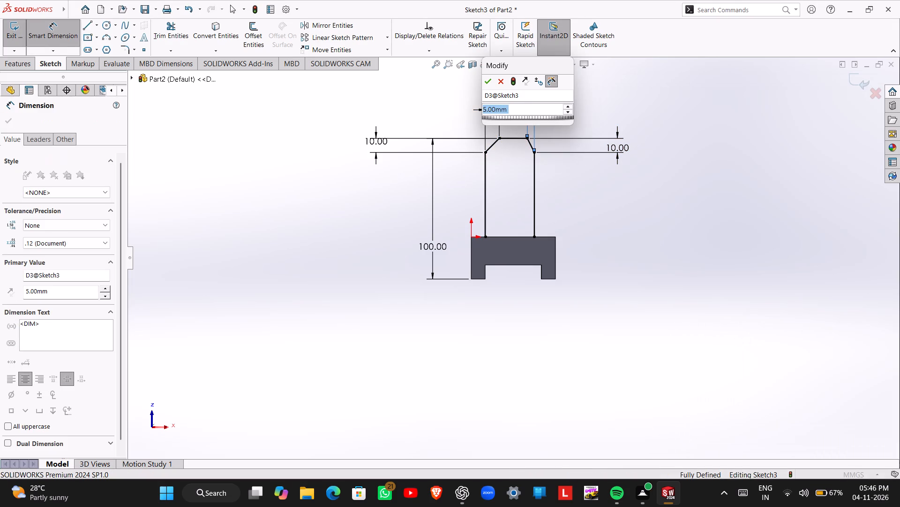
type("10")
key("Return")
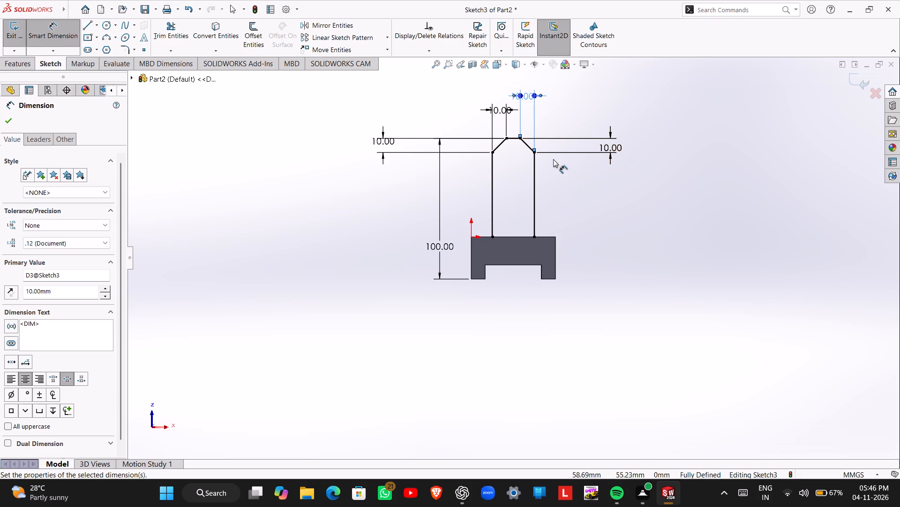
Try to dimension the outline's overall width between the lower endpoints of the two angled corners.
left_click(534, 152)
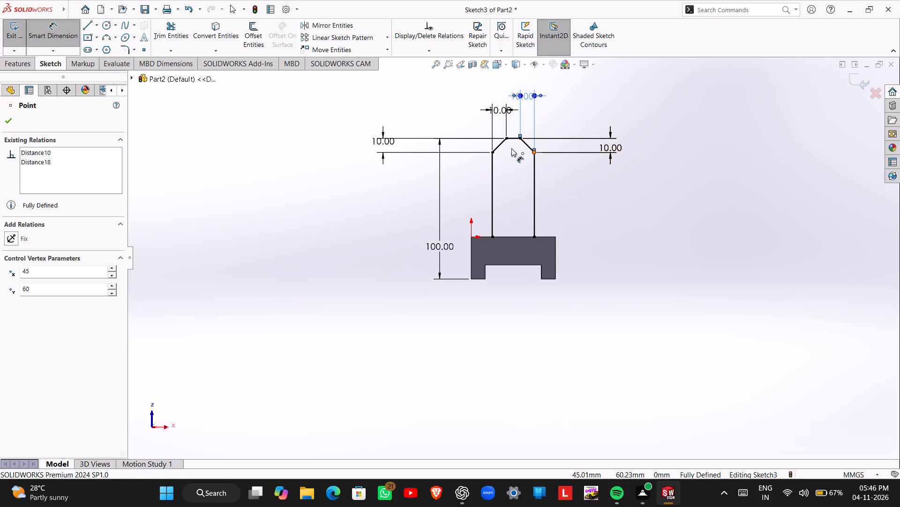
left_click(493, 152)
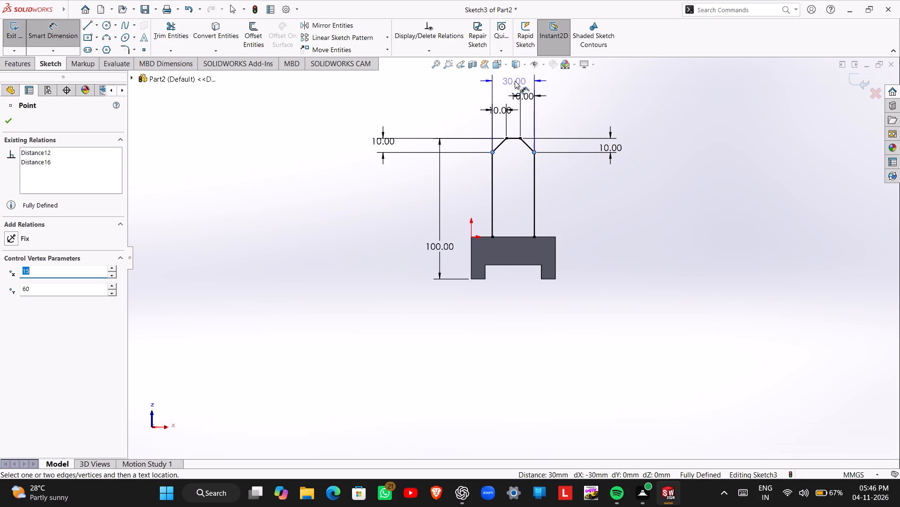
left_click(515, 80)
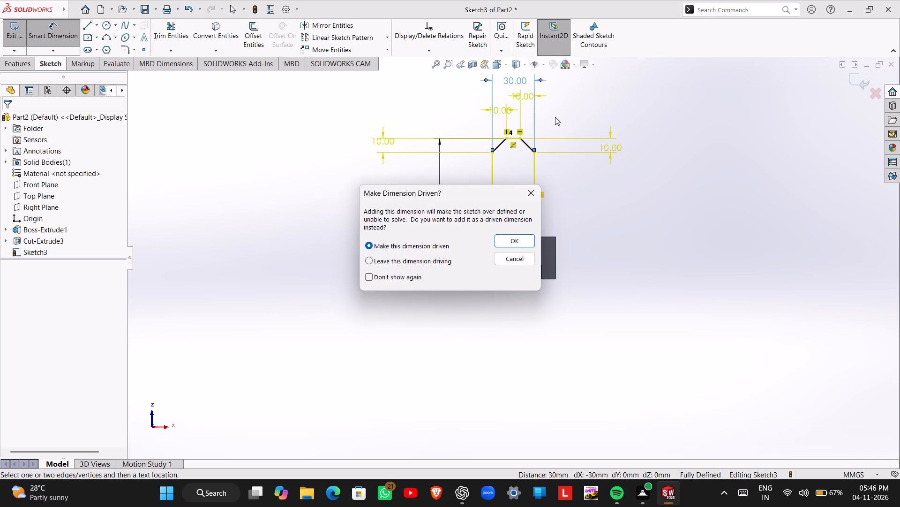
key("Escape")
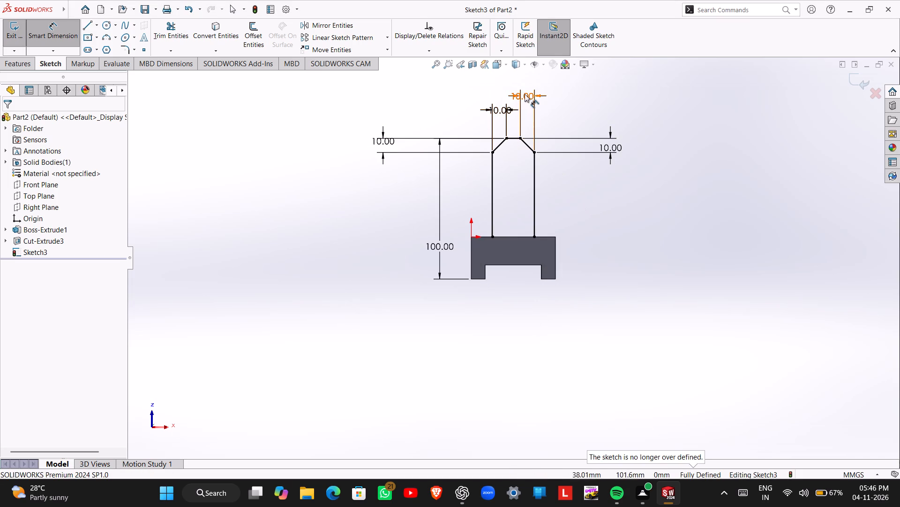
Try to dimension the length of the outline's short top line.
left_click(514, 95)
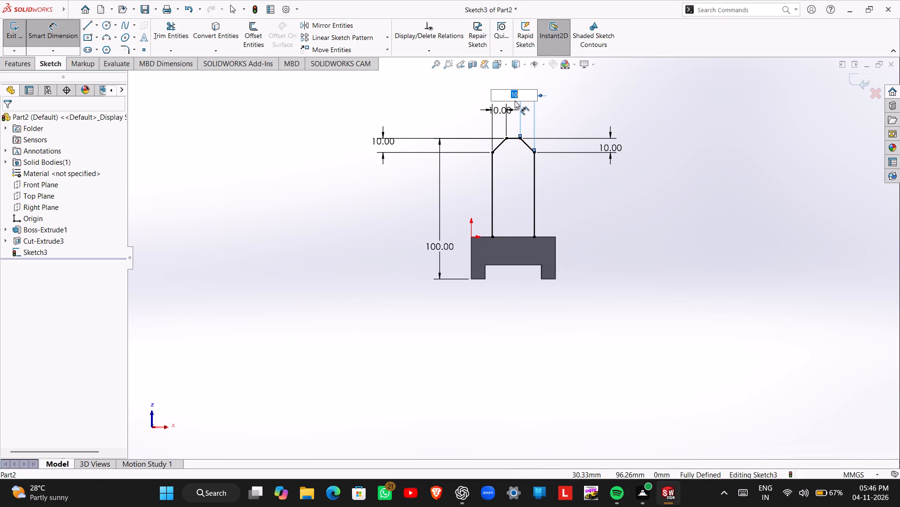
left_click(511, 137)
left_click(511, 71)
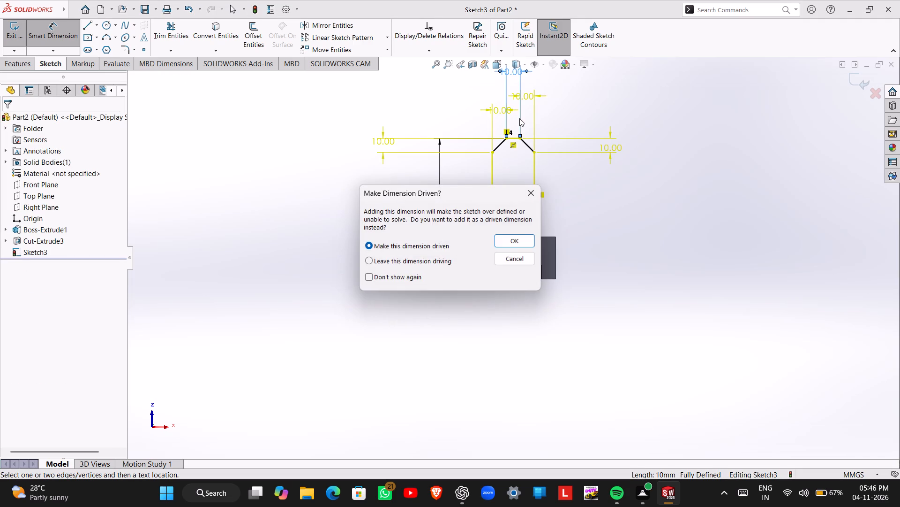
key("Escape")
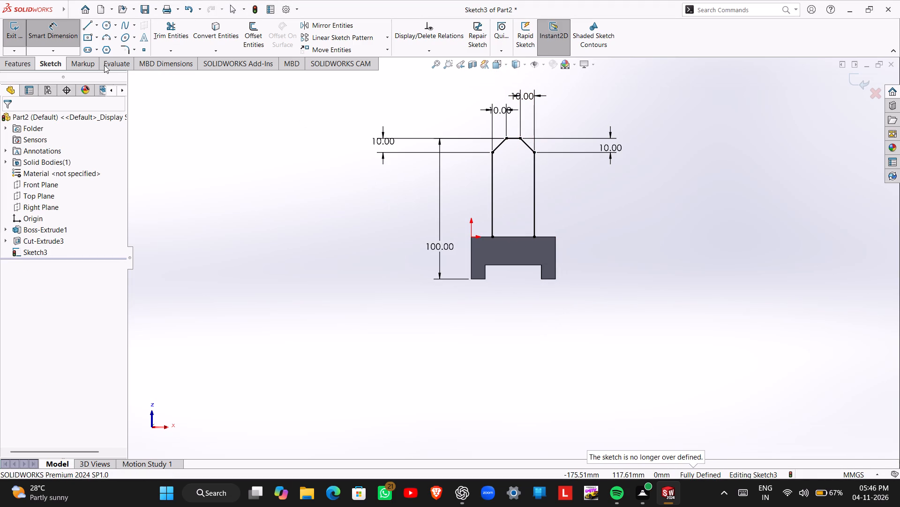
Draw a horizontal line about 30 mm long along the block's edge, closing the outline between its two vertical sides.
left_click(88, 26)
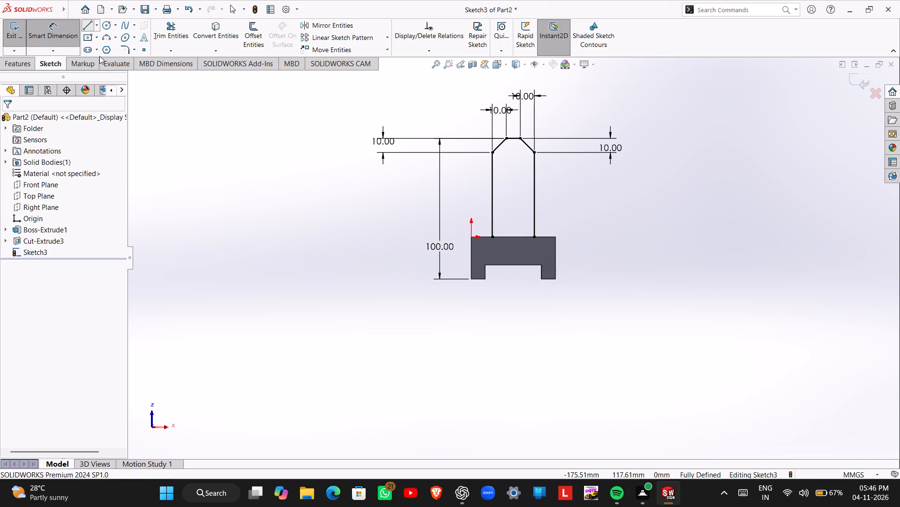
left_click(493, 237)
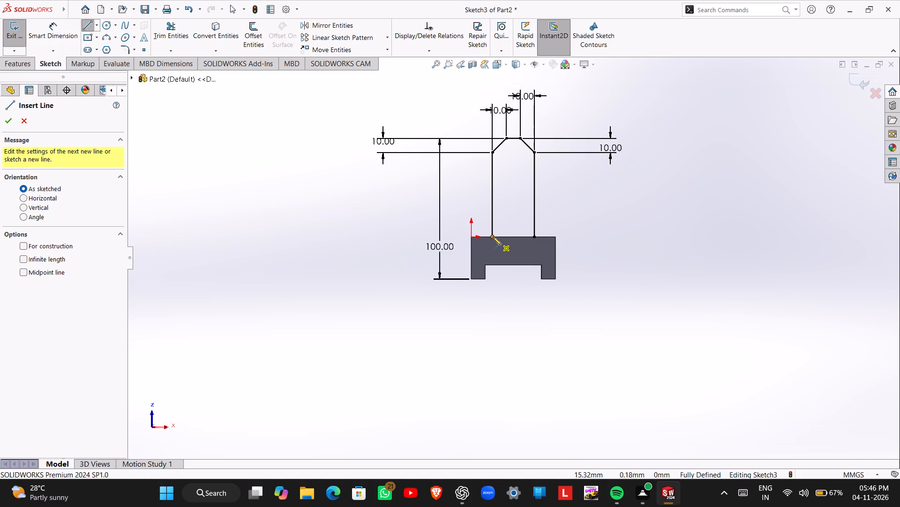
left_click(533, 237)
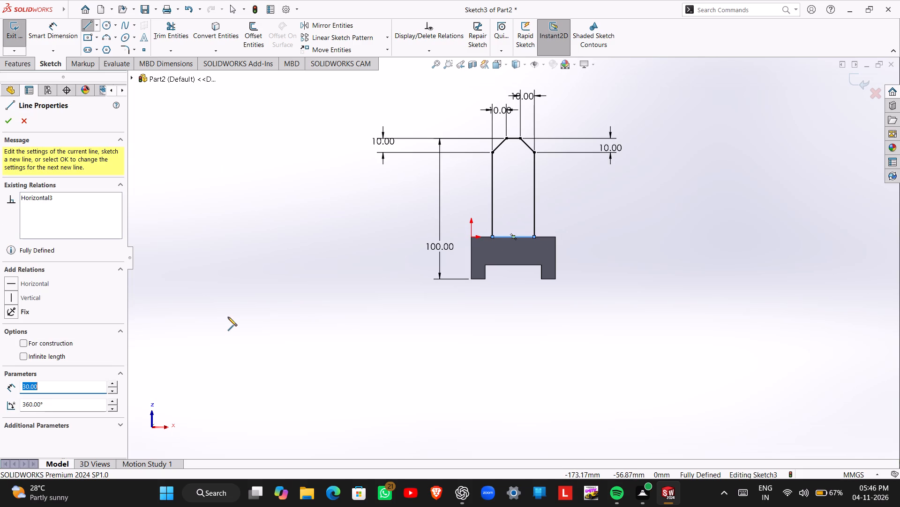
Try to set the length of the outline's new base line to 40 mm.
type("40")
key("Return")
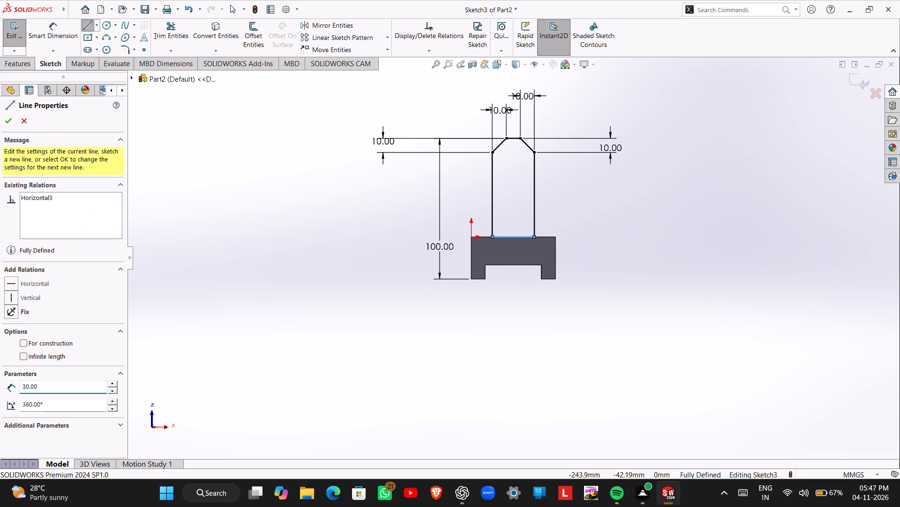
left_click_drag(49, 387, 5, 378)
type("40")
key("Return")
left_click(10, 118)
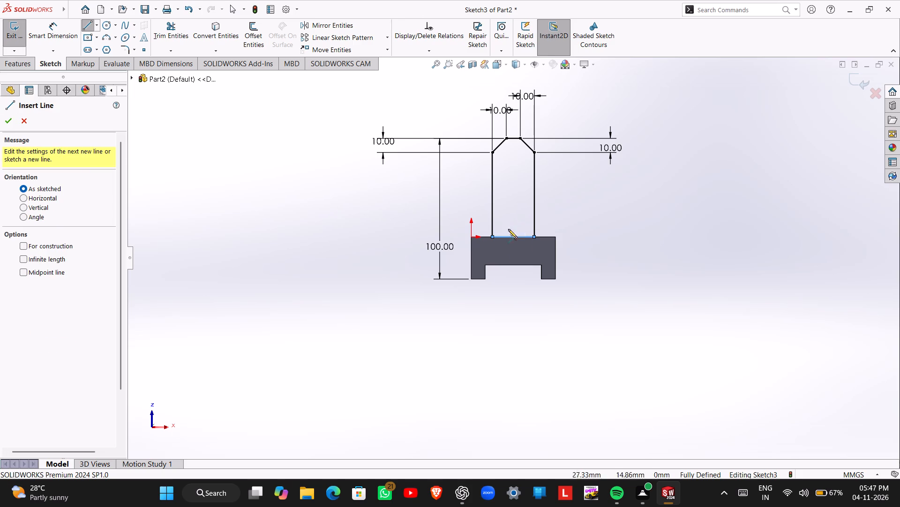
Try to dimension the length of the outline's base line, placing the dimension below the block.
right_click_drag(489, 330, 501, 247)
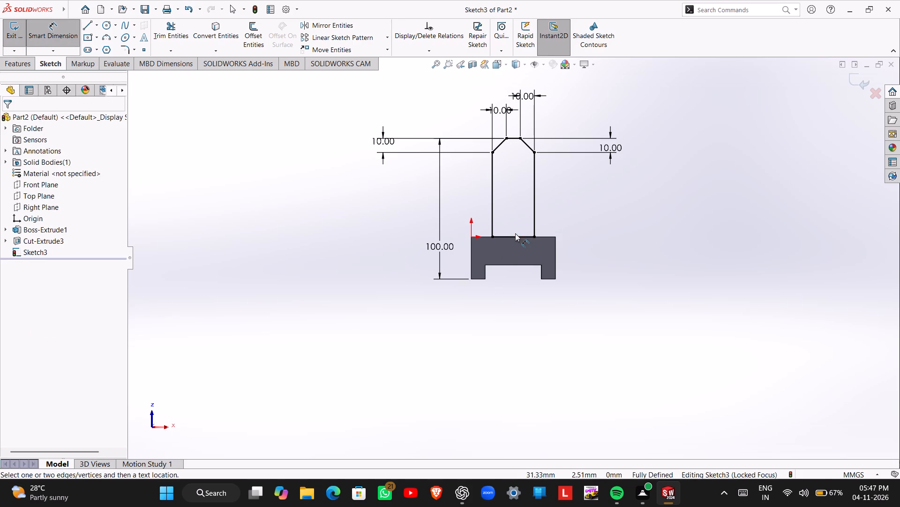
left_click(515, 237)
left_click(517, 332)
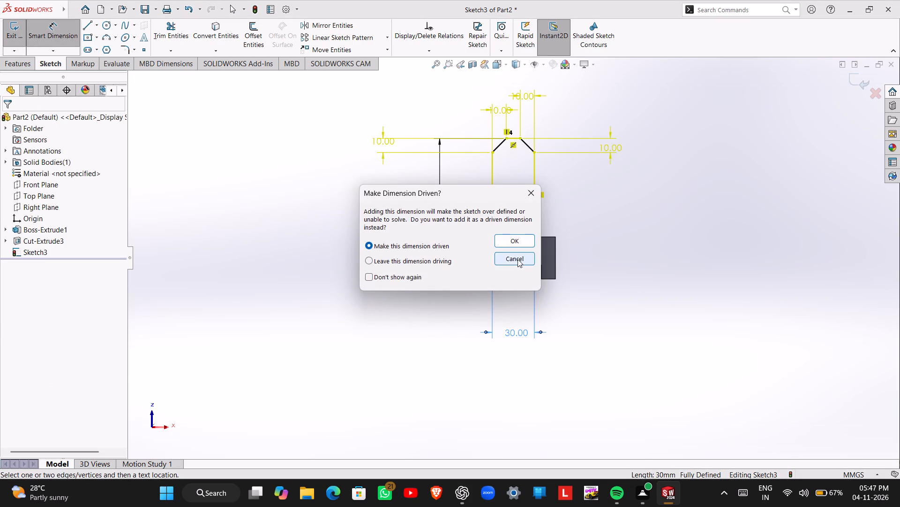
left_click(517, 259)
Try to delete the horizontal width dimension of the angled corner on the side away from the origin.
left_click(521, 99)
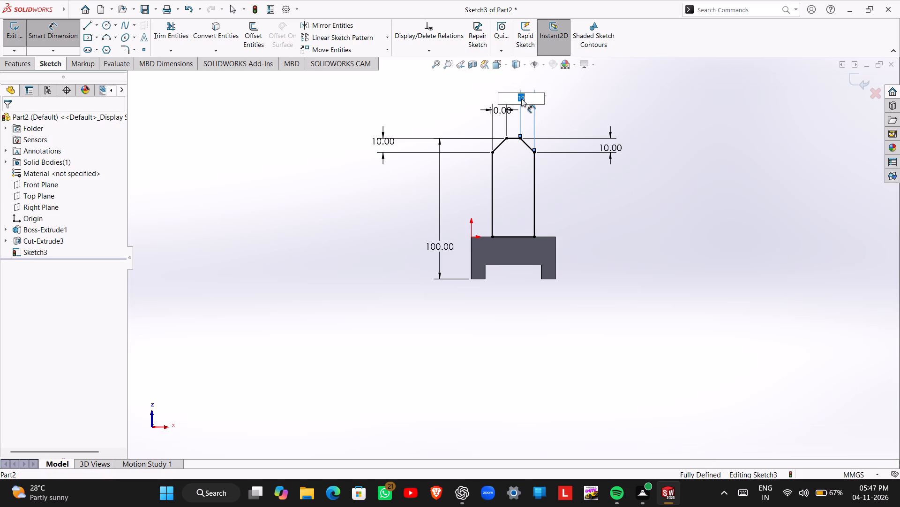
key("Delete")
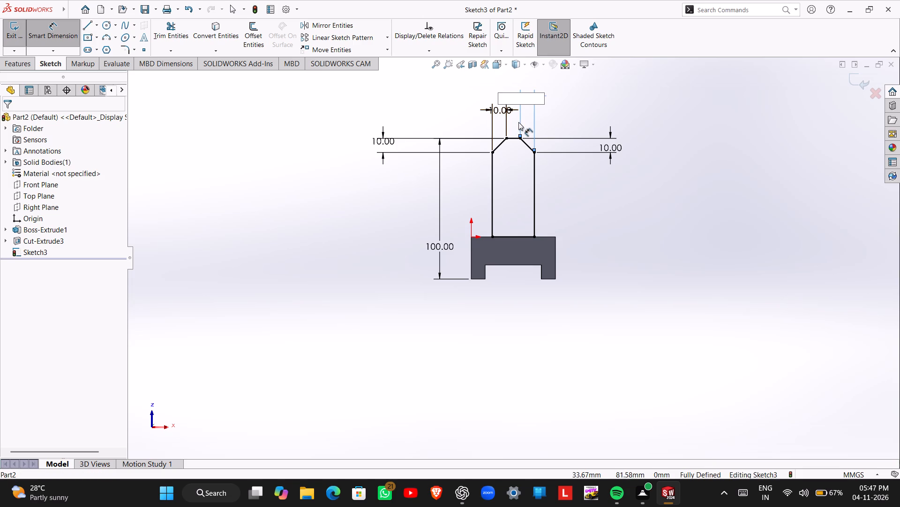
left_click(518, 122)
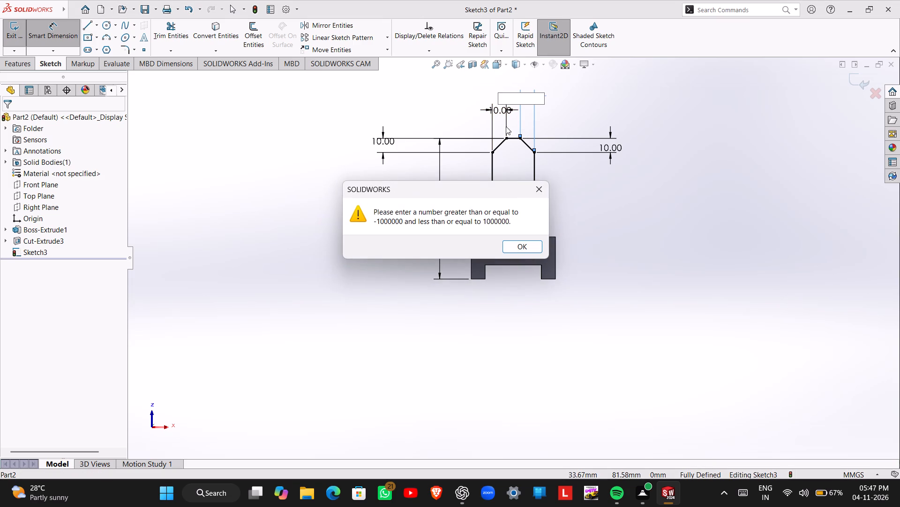
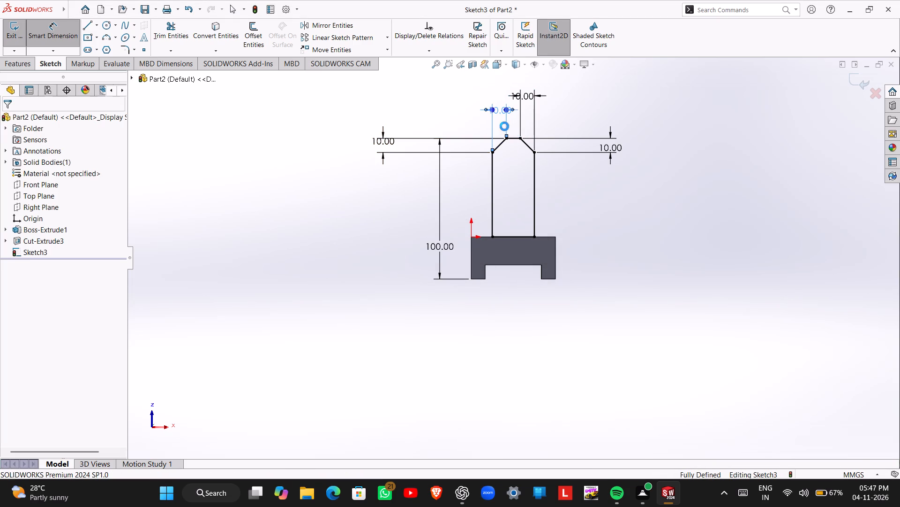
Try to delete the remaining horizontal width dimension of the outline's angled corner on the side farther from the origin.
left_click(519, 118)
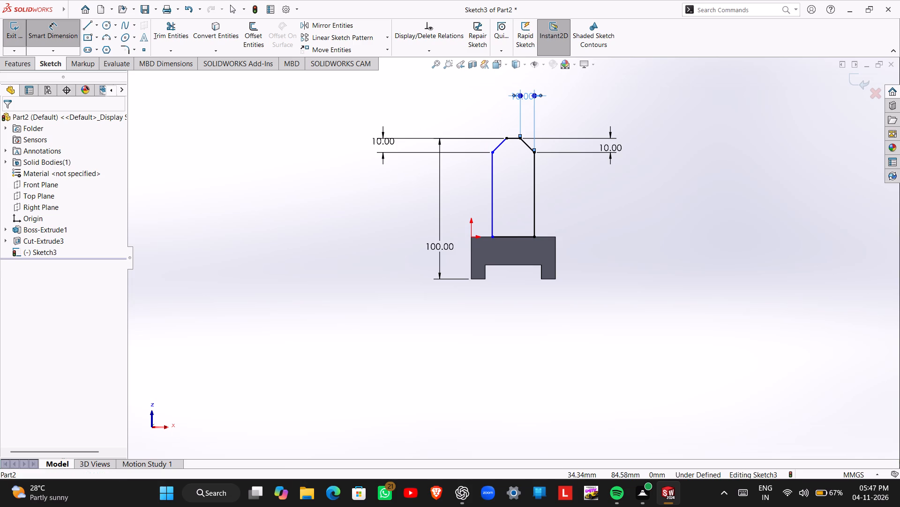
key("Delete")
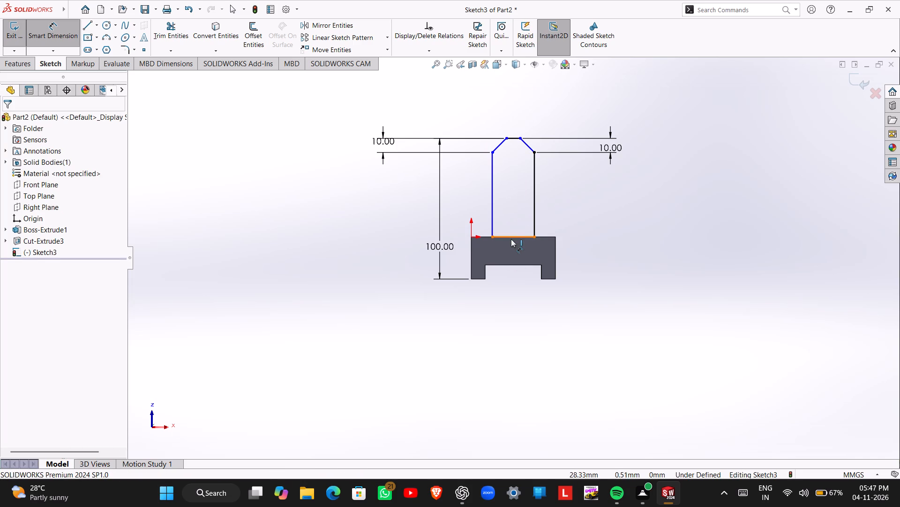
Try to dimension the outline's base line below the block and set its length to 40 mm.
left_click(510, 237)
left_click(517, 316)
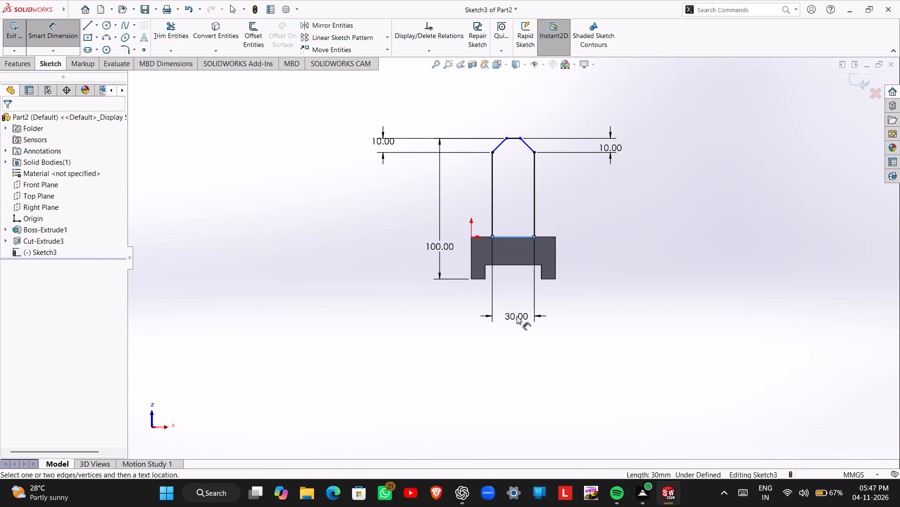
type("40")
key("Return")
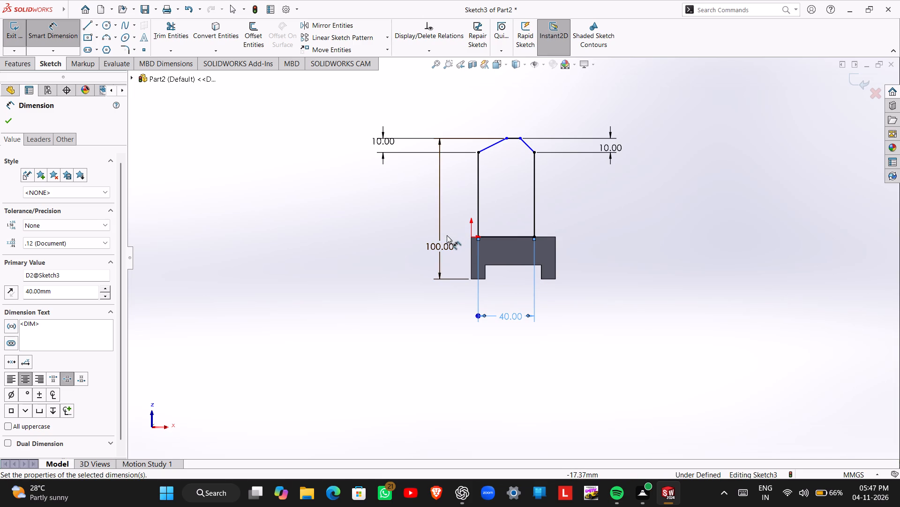
Undo all the extension's sketch geometry and dimensions, back to an empty sketch on the notched block.
key("ctrl+z")
key("ctrl+z")
key("ctrl+z")
key("ctrl+z")
key("ctrl+z")
key("ctrl+z")
key("ctrl+z")
key("ctrl+z")
key("ctrl+z")
key("ctrl+z")
key("ctrl+z")
key("ctrl+z")
key("ctrl+z")
key("ctrl+z")
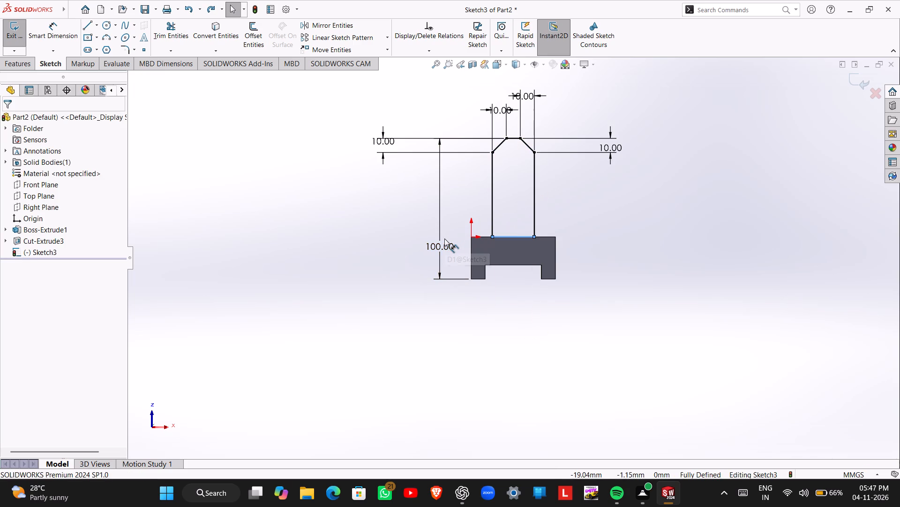
key("ctrl+z")
key("ctrl+z")
key("ctrl+z")
key("ctrl+z")
key("ctrl+z")
key("ctrl+z")
key("ctrl+z")
key("ctrl+z")
key("ctrl+z")
key("ctrl+z")
key("ctrl+z")
key("ctrl+z")
key("ctrl+z")
key("ctrl+z")
key("ctrl+z")
key("ctrl+z")
key("ctrl+z")
key("ctrl+z")
key("ctrl+z")
key("ctrl+z")
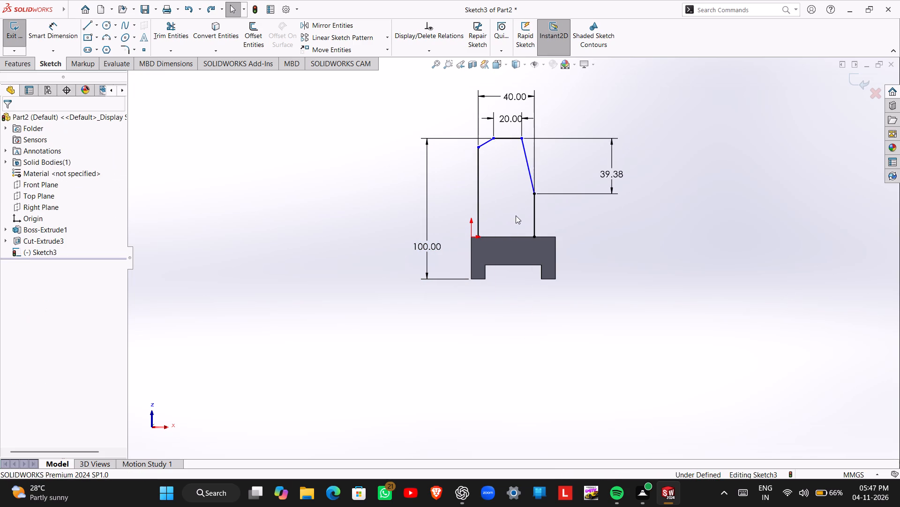
key("ctrl+z")
key("ctrl+z")
key("ctrl+z")
key("ctrl+z")
key("ctrl+z")
key("ctrl+z")
key("ctrl+z")
key("ctrl+z")
key("ctrl+z")
key("ctrl+z")
key("ctrl+z")
key("ctrl+z")
key("ctrl+z")
key("ctrl+z")
key("ctrl+z")
key("ctrl+z")
key("ctrl+z")
key("ctrl+z")
key("ctrl+z")
key("ctrl+z")
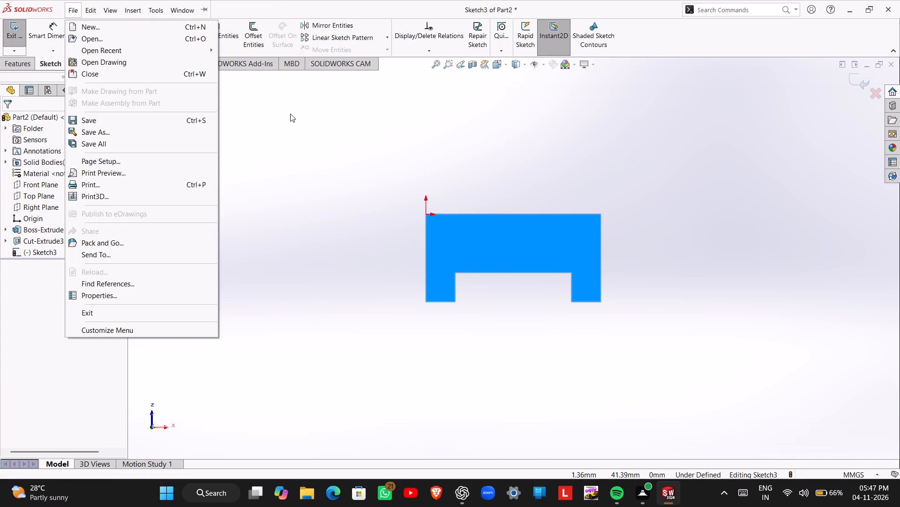
left_click(336, 134)
Draw a vertical centerline about 85 mm long upward from the midpoint of the block's top edge.
left_click(85, 25)
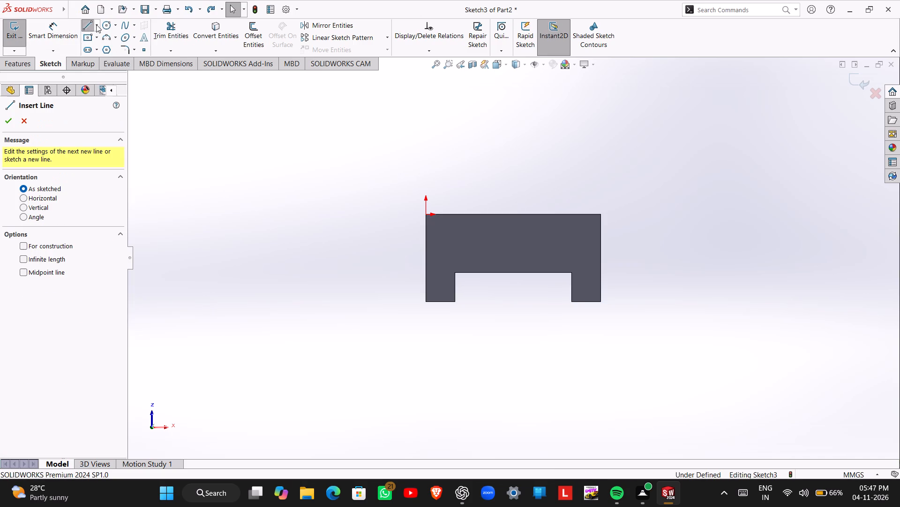
left_click(96, 24)
left_click(111, 48)
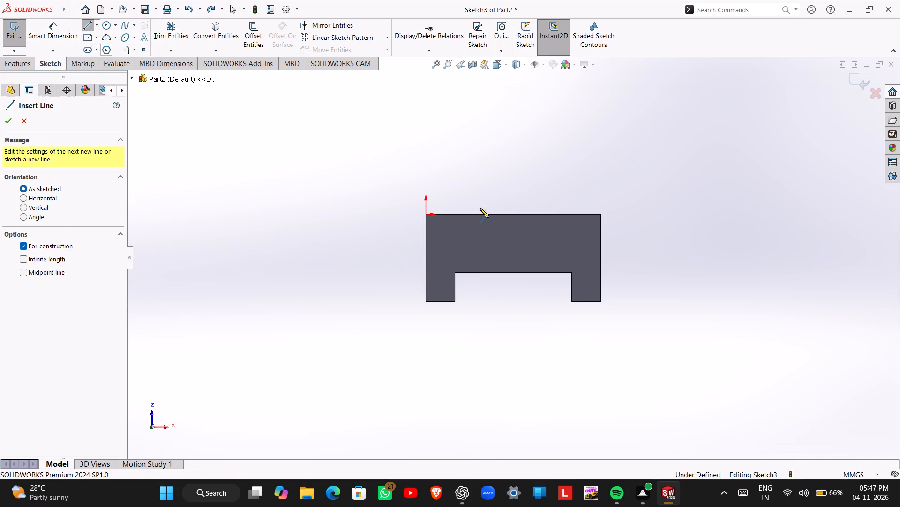
left_click(513, 213)
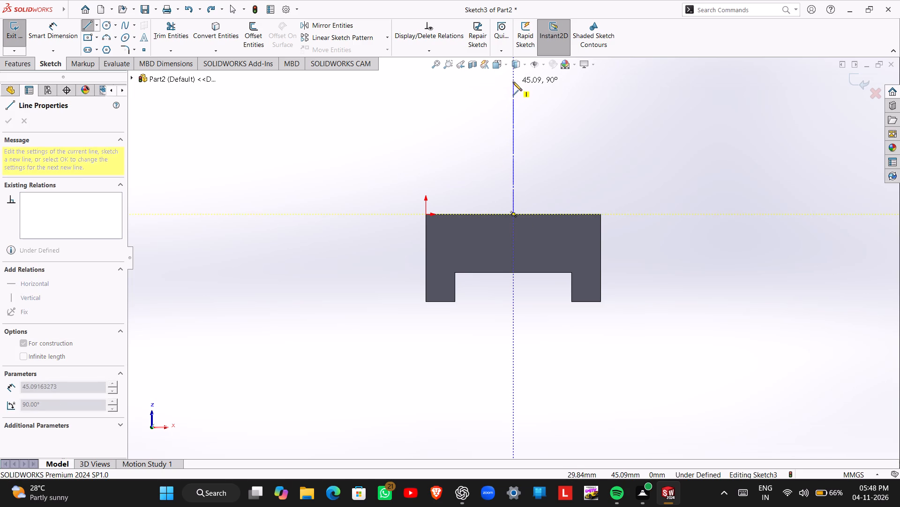
scroll(513, 81, "up", 3)
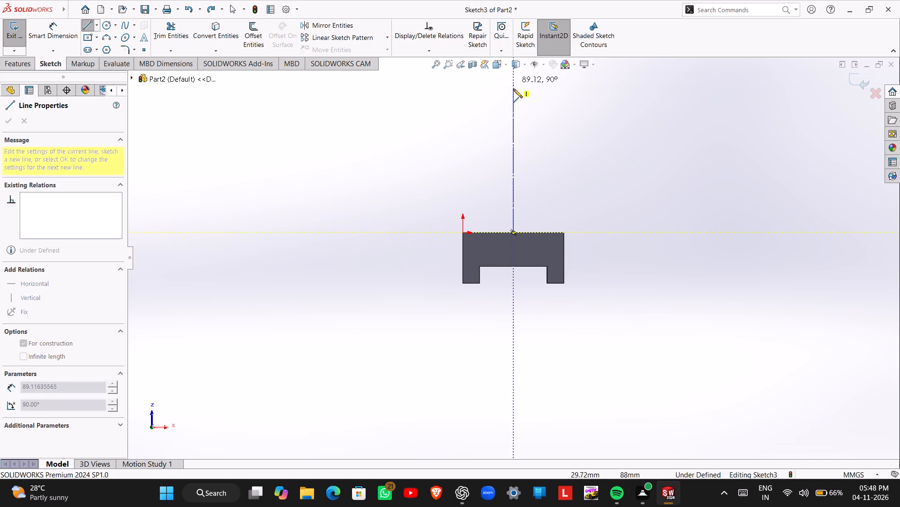
left_click(513, 89)
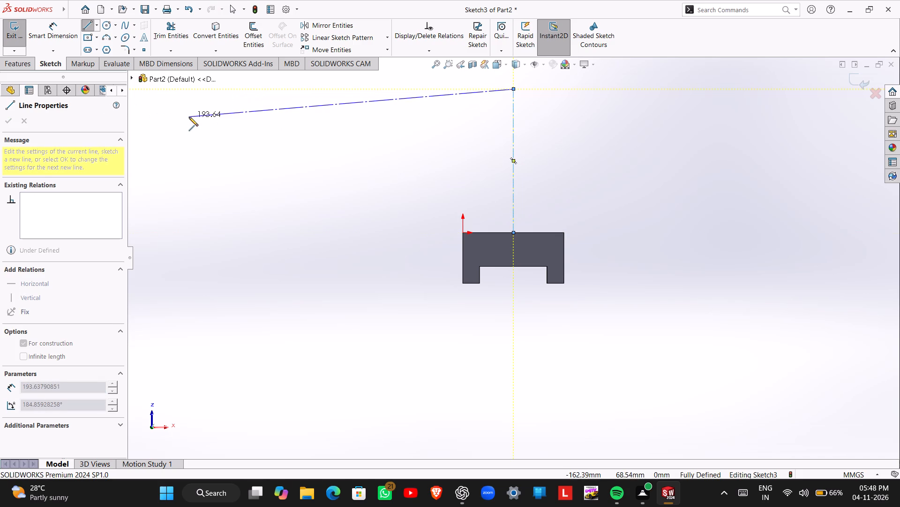
right_click(189, 117)
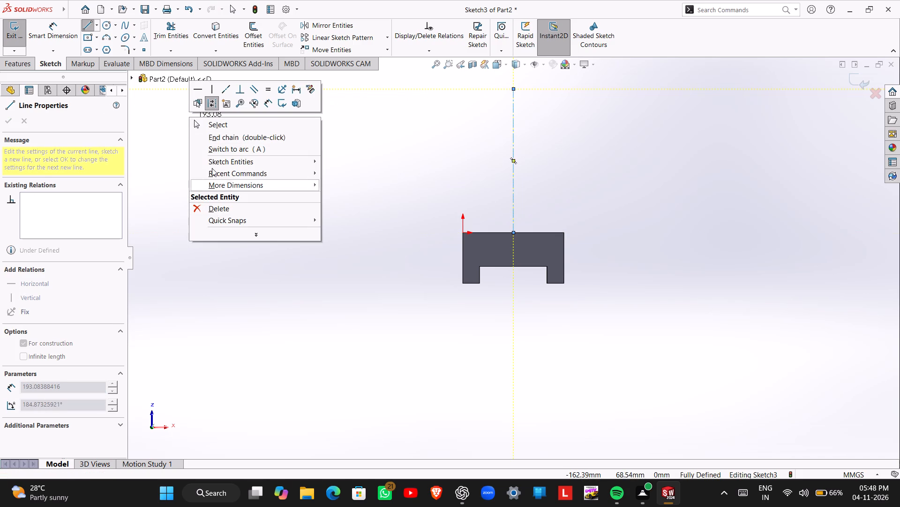
left_click(210, 126)
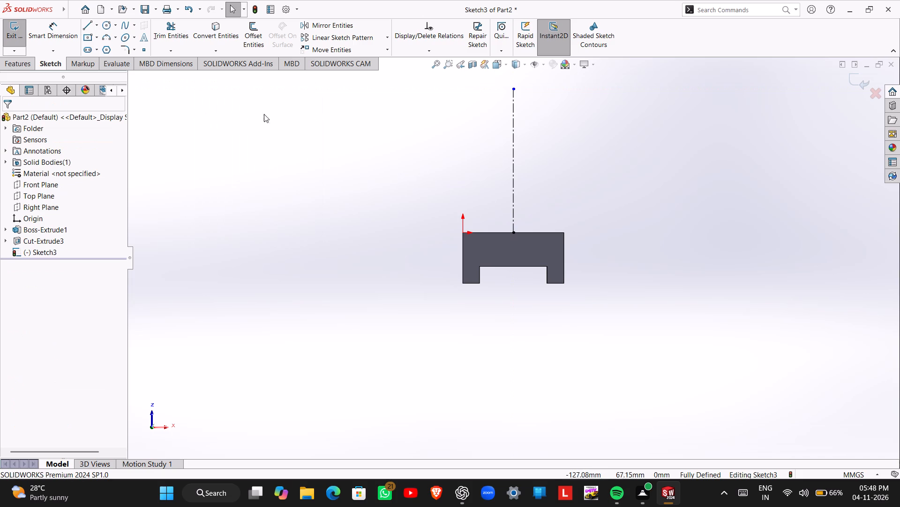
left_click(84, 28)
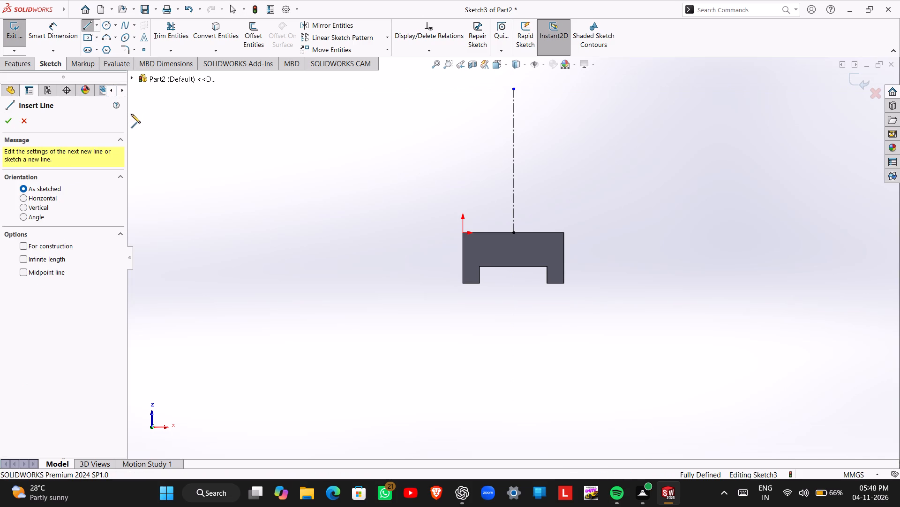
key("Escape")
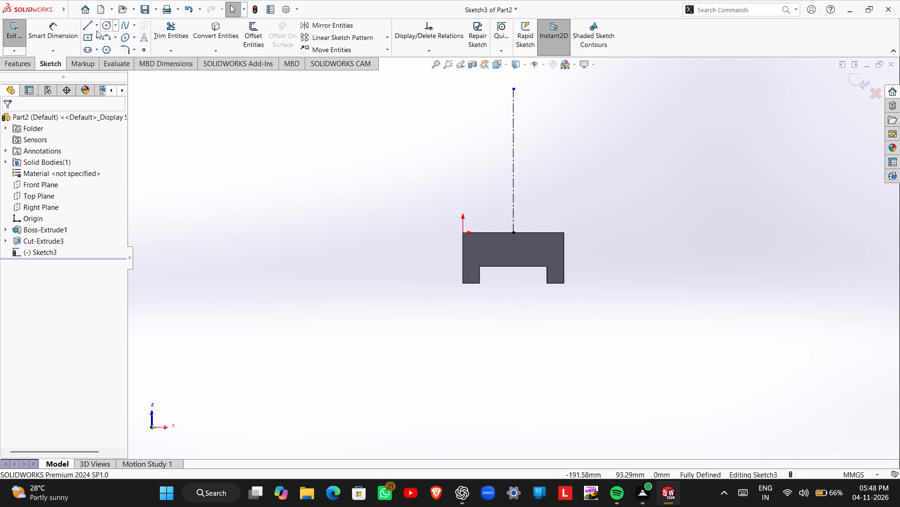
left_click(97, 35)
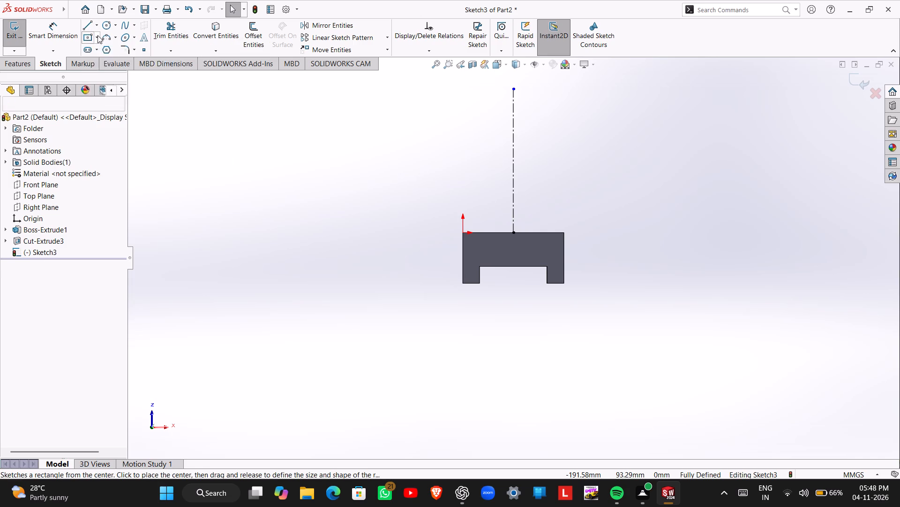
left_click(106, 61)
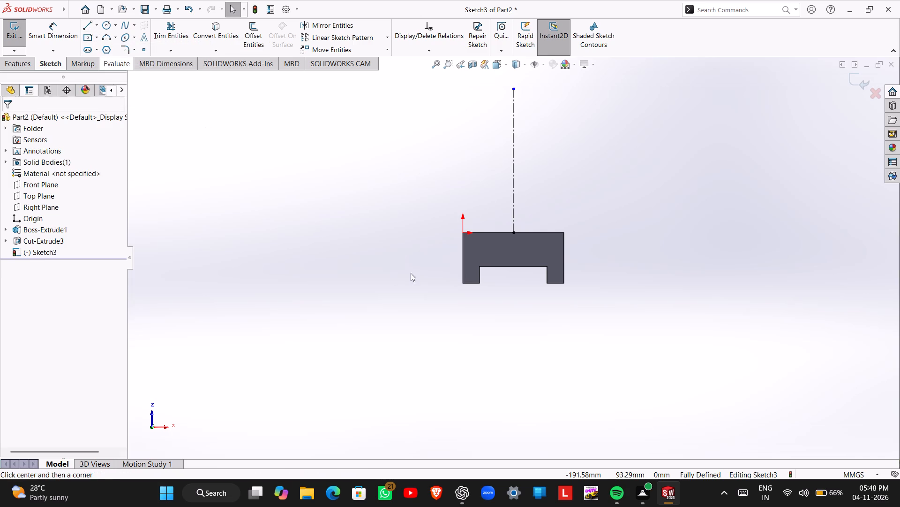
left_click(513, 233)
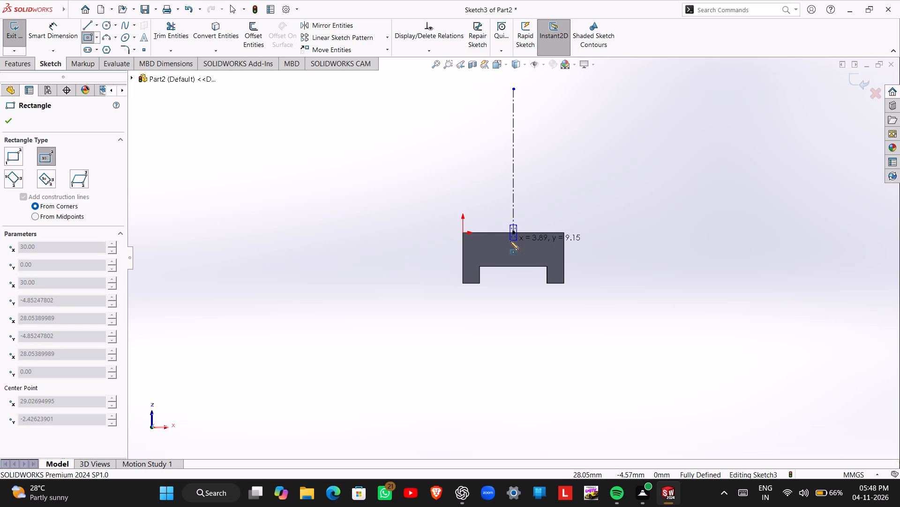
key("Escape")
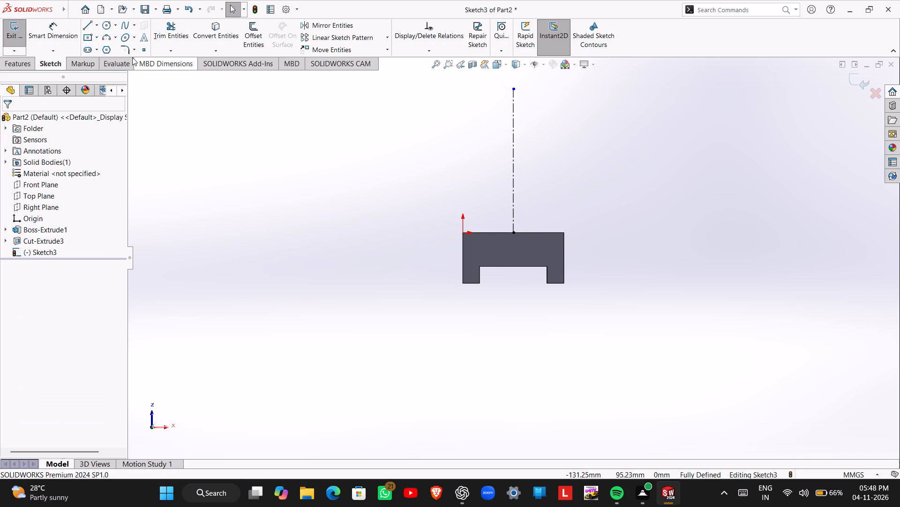
Sketch a corner rectangle about 34 mm wide and 85 mm high on the block's top edge, around the centerline and level with its upper end.
left_click(99, 37)
left_click(104, 48)
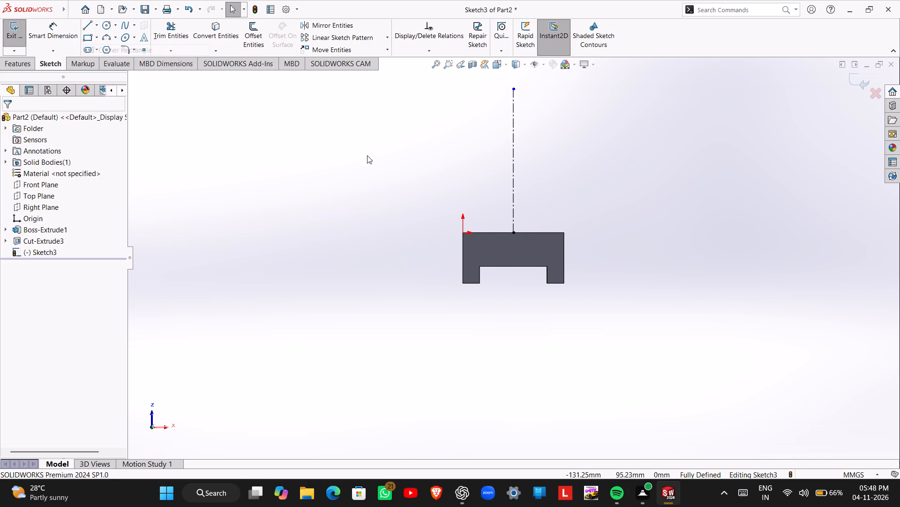
left_click(485, 233)
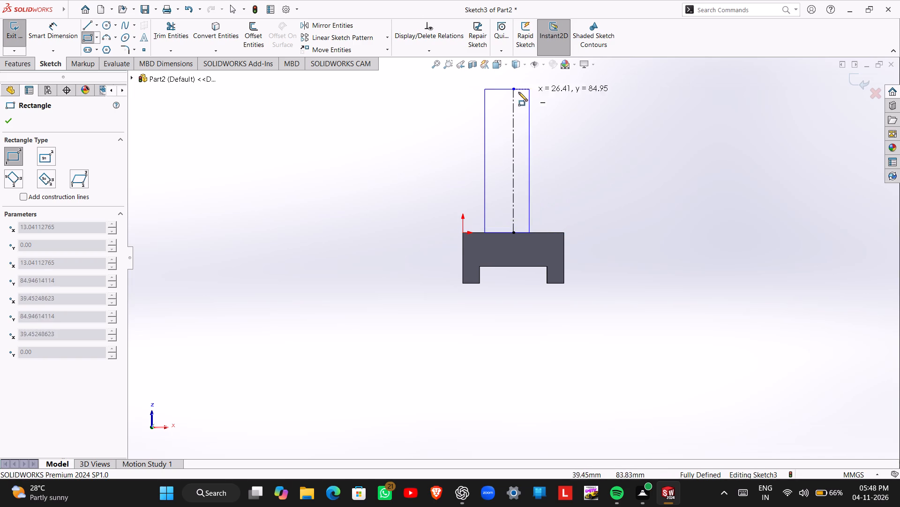
left_click(542, 89)
key("Escape")
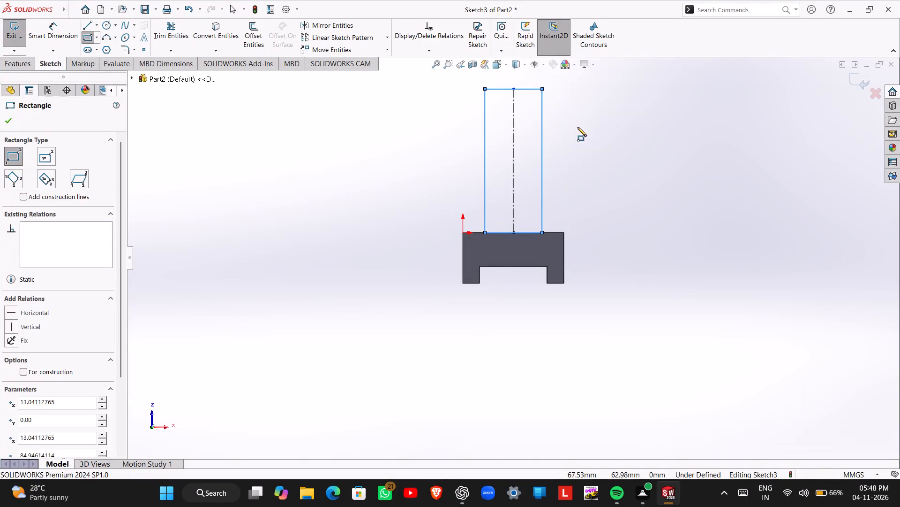
Dimension the rectangle's upper corner from the block's bottom edge and set the overall height to 100 mm.
right_click_drag(623, 216, 623, 138)
left_click(542, 144)
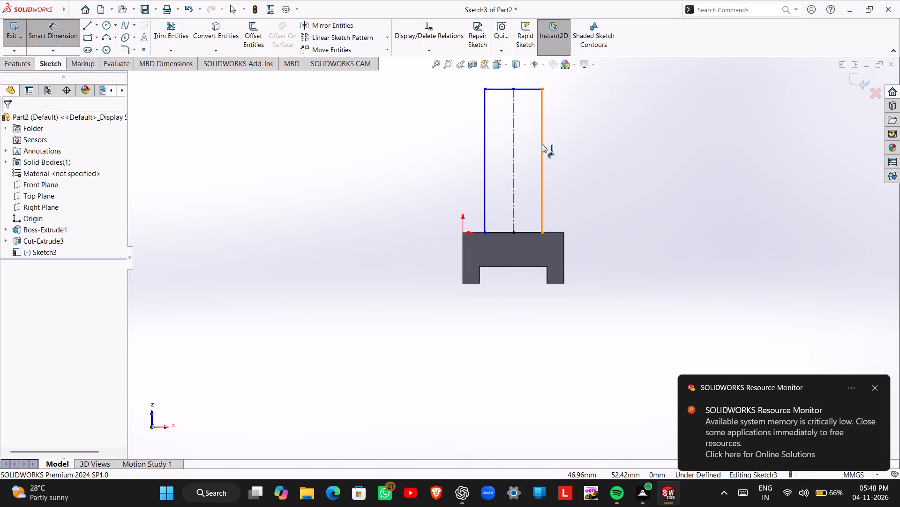
key("Escape")
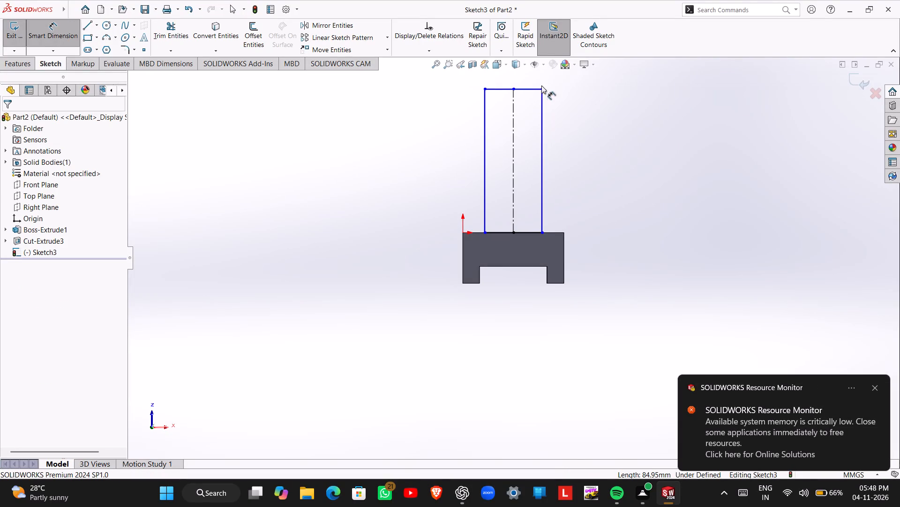
left_click(544, 90)
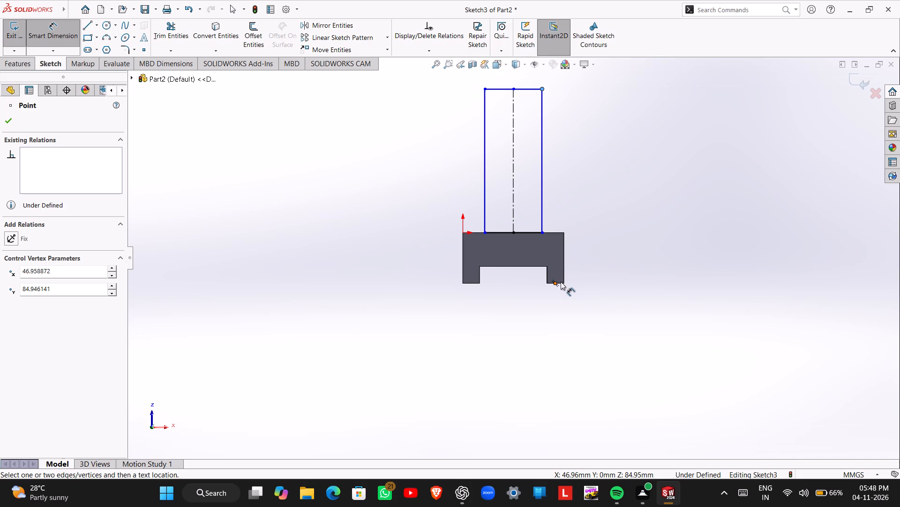
left_click(560, 283)
left_click(592, 256)
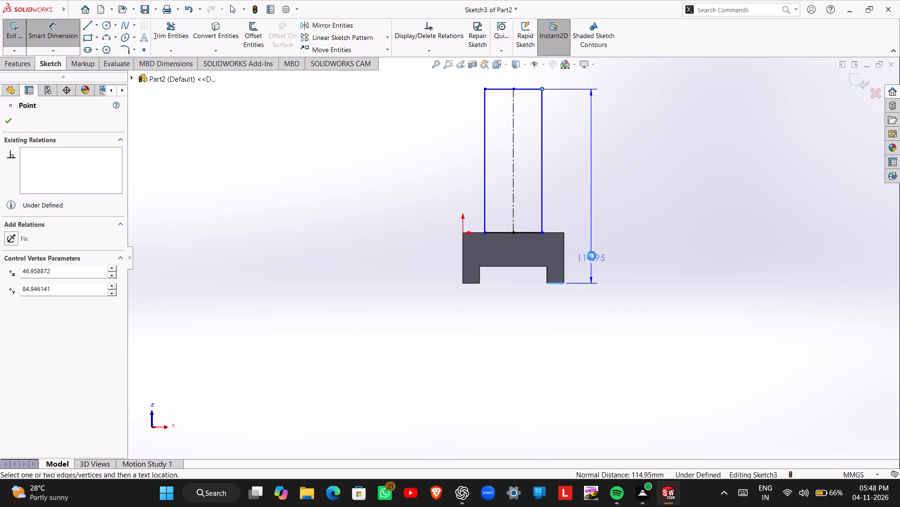
type("100")
key("Return")
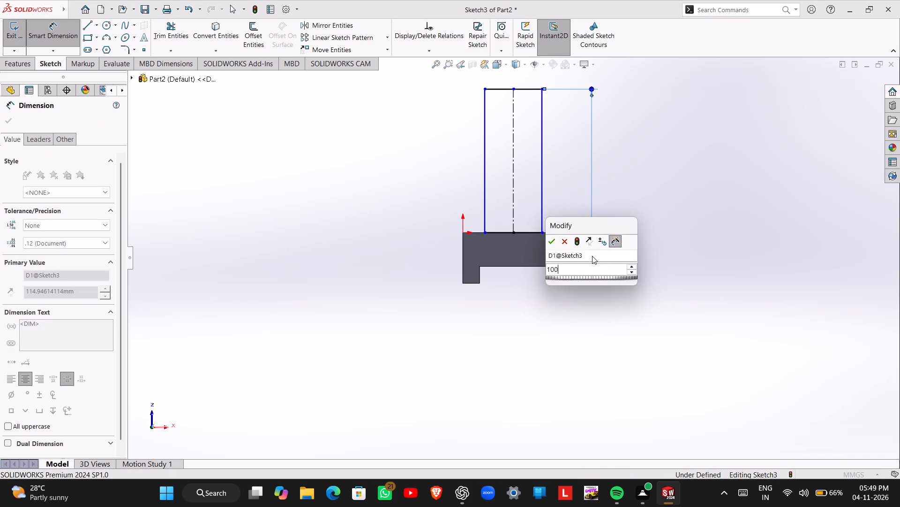
Dimension the rectangle's top edge, placing the dimension above it, and set the width to 400 mm.
left_click(484, 137)
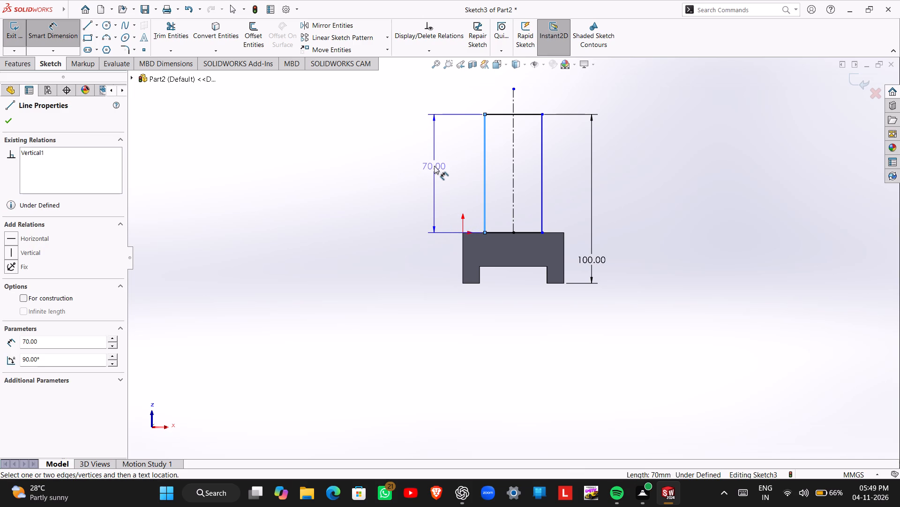
key("Escape")
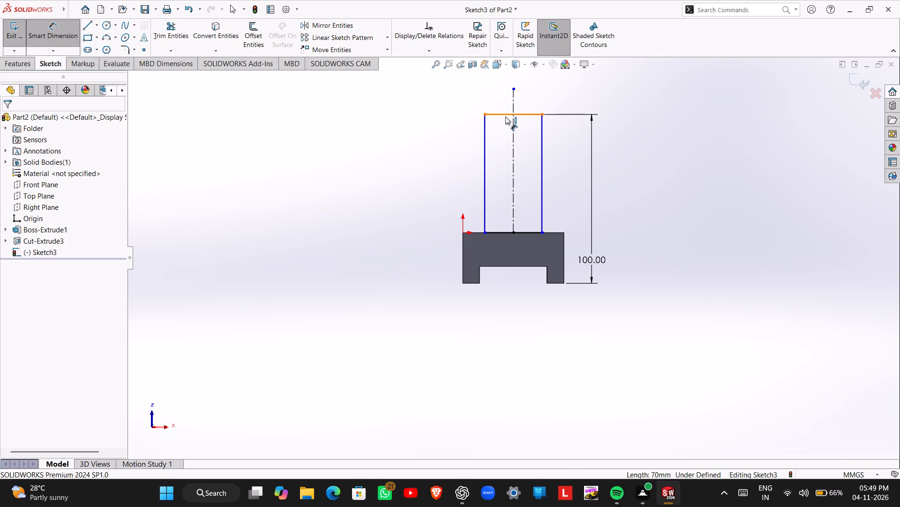
left_click(501, 114)
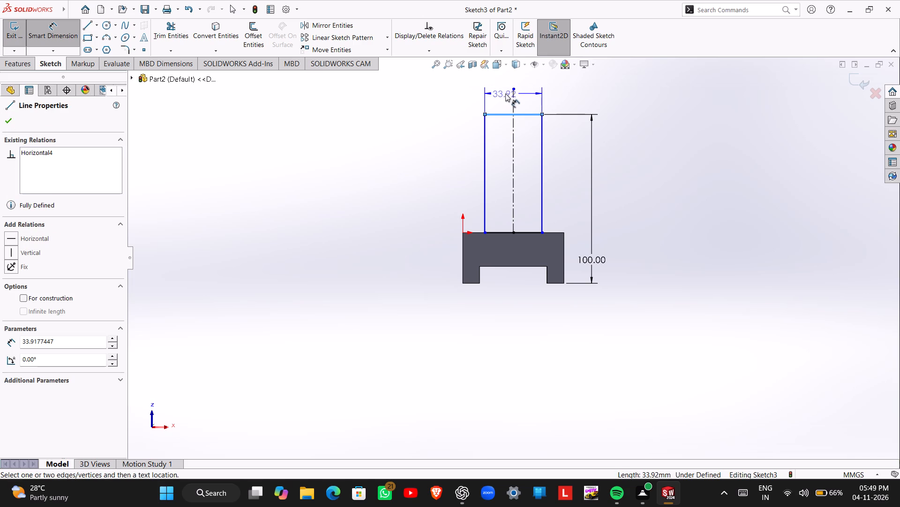
left_click(526, 94)
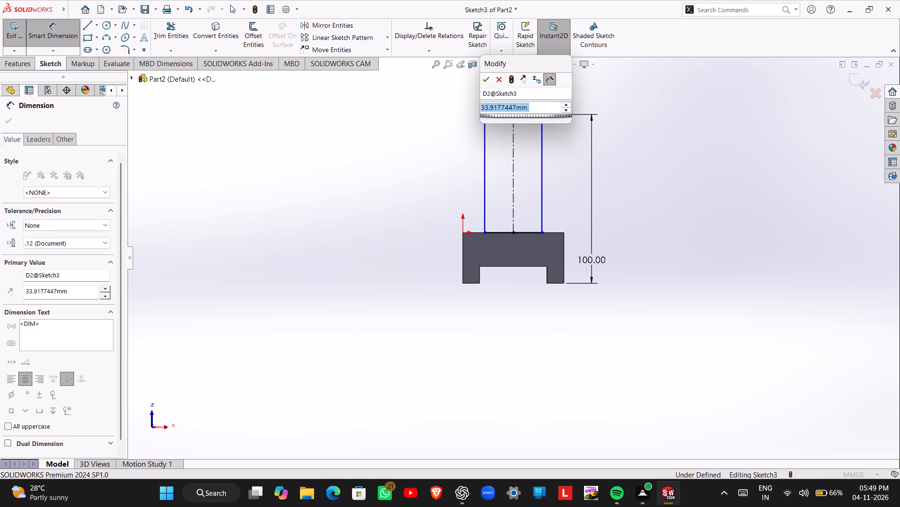
type("400")
key("Return")
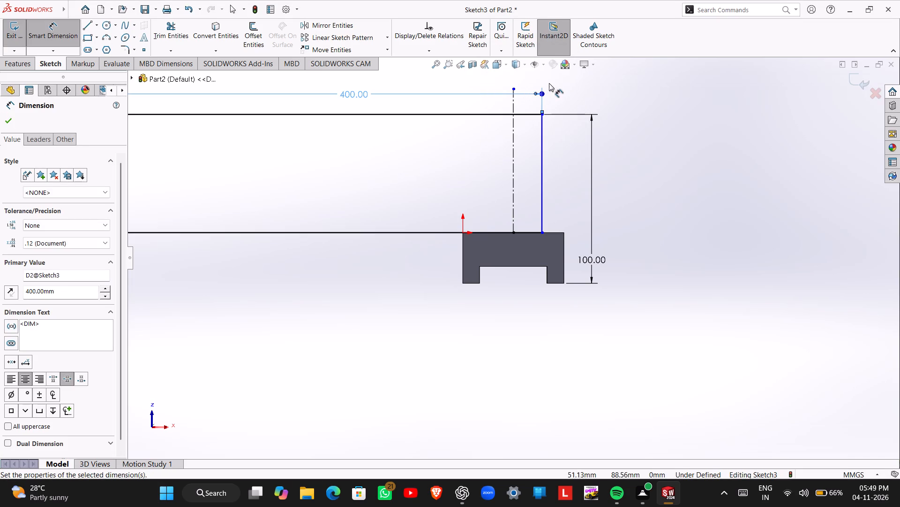
Set the width dimension of the rectangle's top edge to 40 mm.
double_click(356, 94)
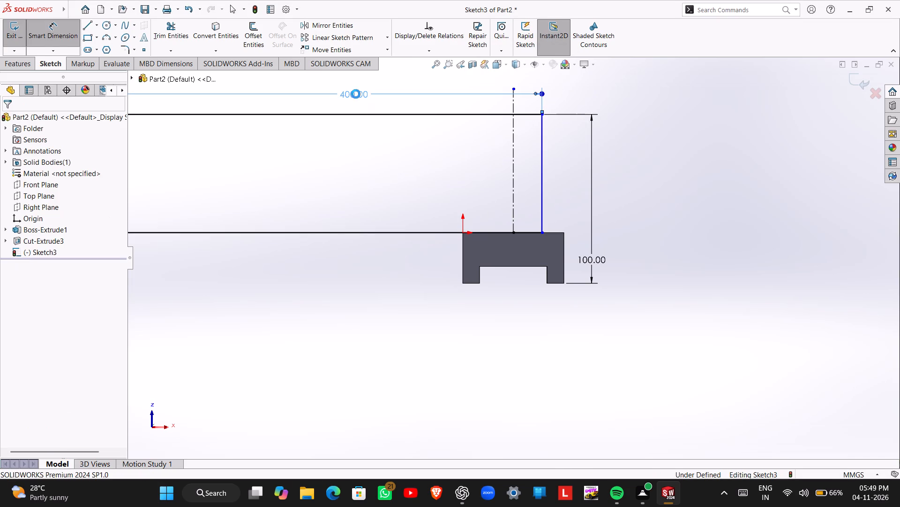
key("1")
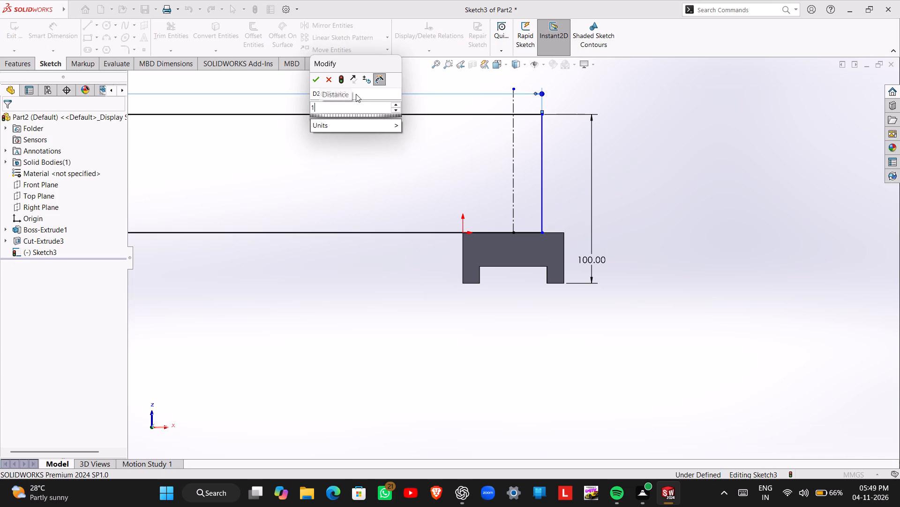
key("BackSpace")
type("40")
key("Return")
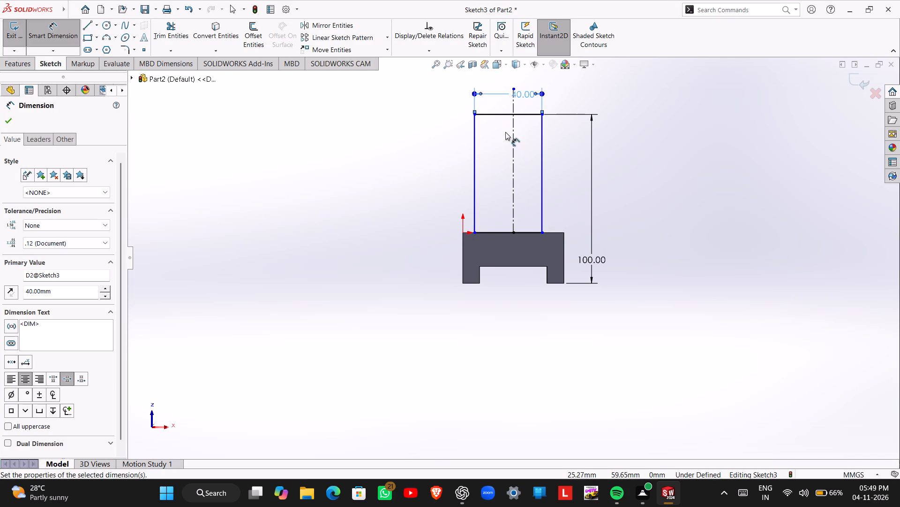
key("Escape")
key("Escape")
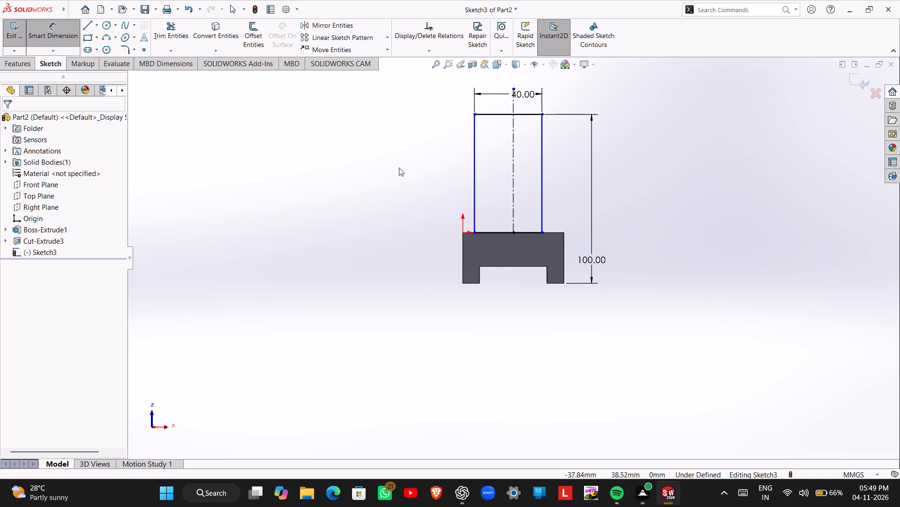
key("Escape")
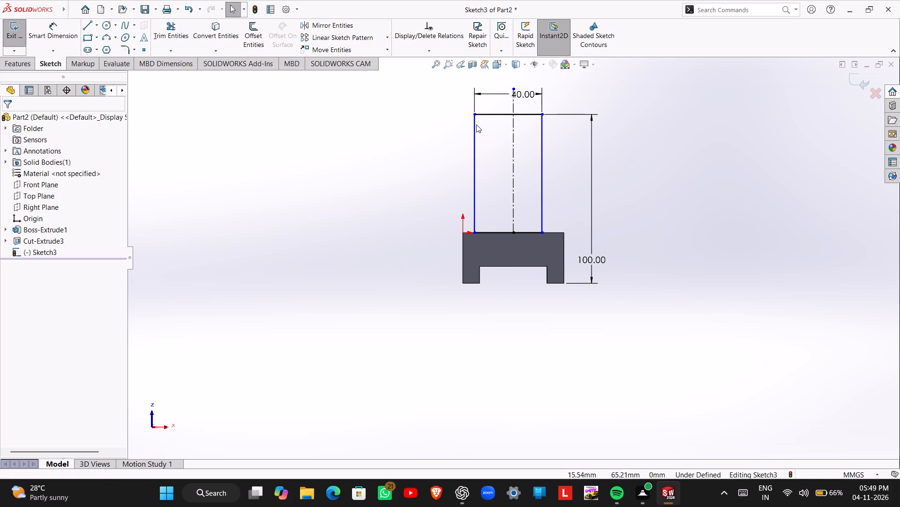
key("Escape")
key("Escape")
key("Escape")
key("Escape")
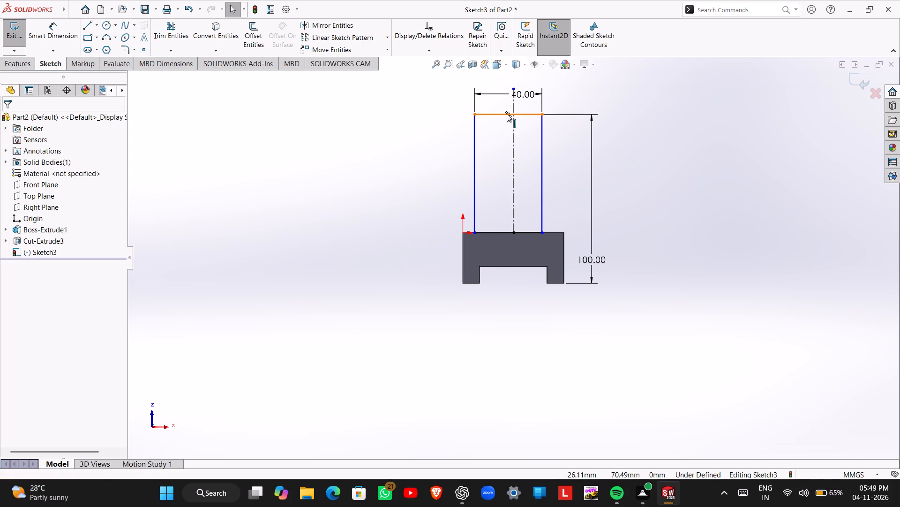
Make the midpoint of the rectangle's top edge coincident with the vertical centerline and exit the sketch.
left_click(508, 114)
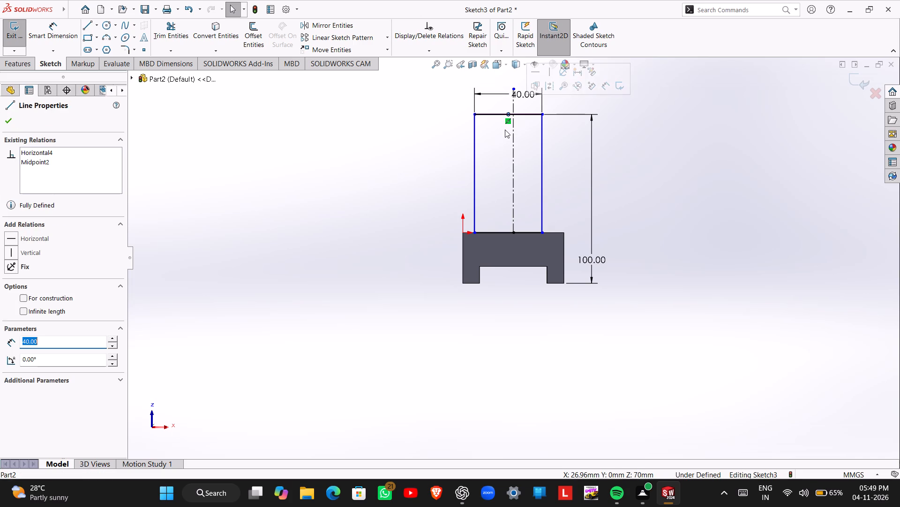
left_click(513, 210, "ctrl")
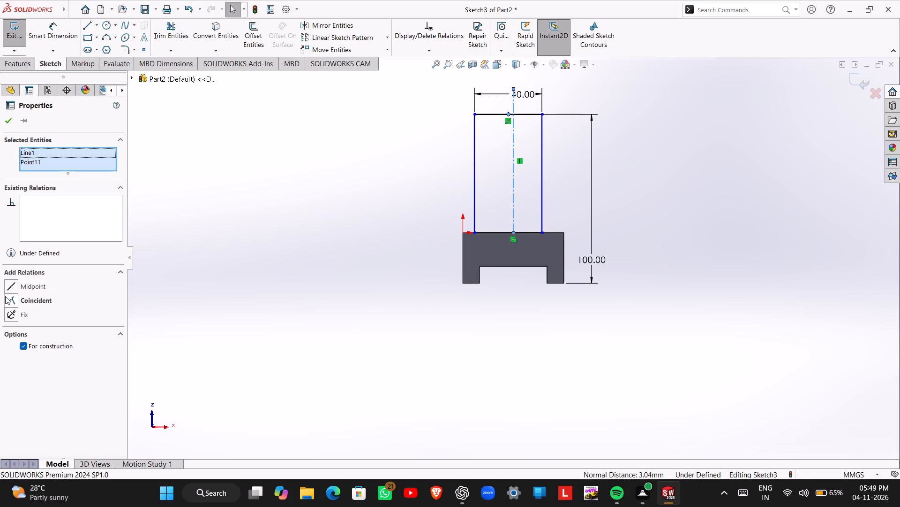
left_click(15, 300)
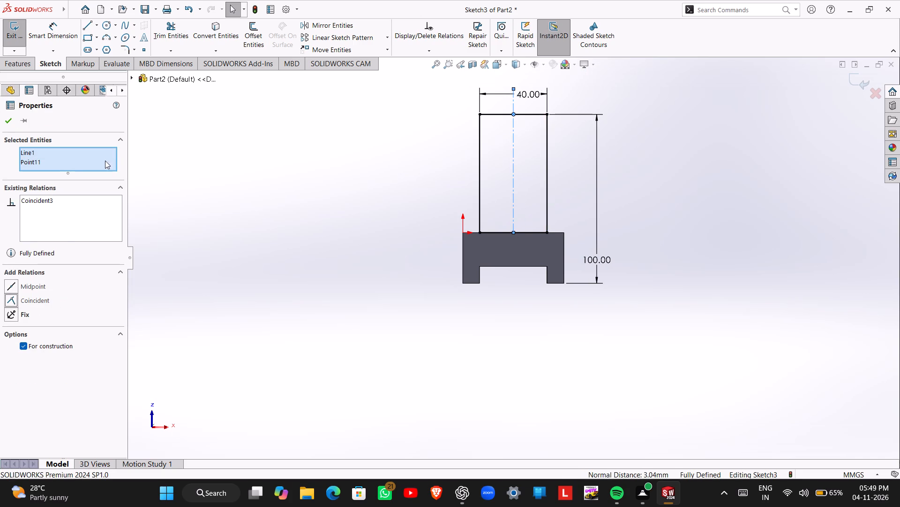
key("Escape")
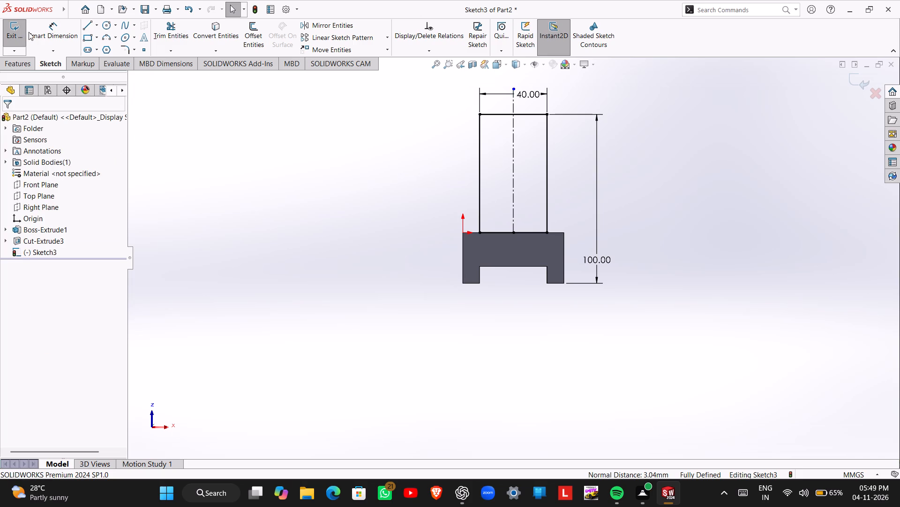
left_click(25, 35)
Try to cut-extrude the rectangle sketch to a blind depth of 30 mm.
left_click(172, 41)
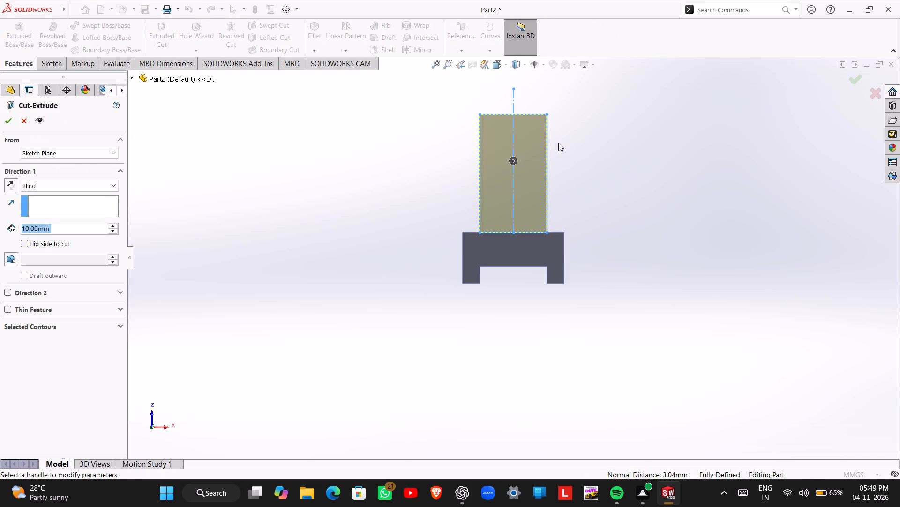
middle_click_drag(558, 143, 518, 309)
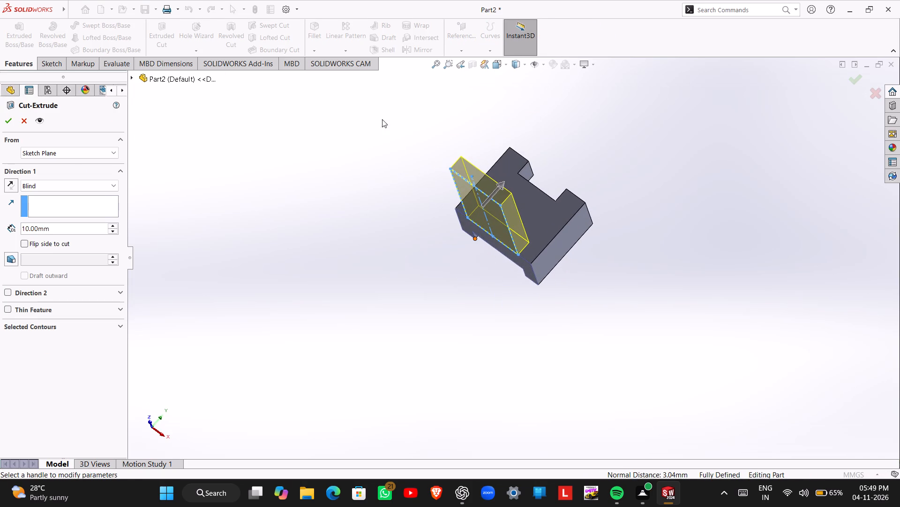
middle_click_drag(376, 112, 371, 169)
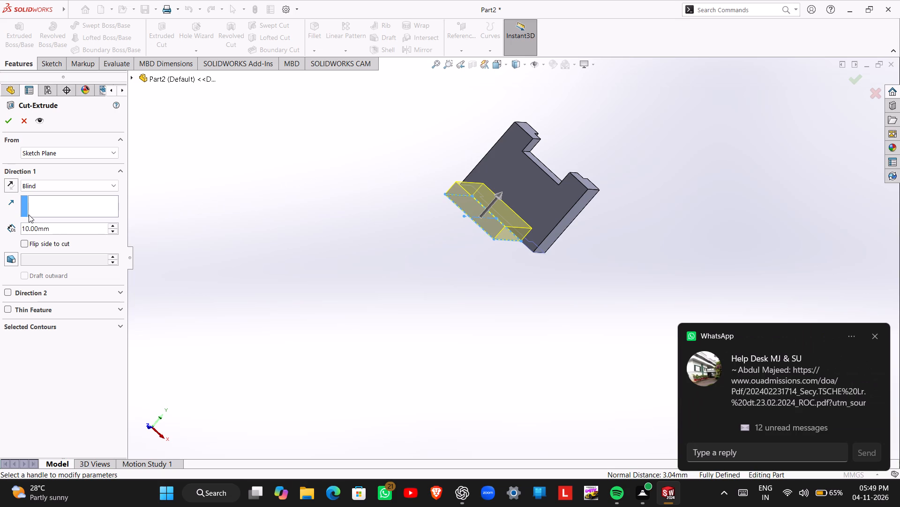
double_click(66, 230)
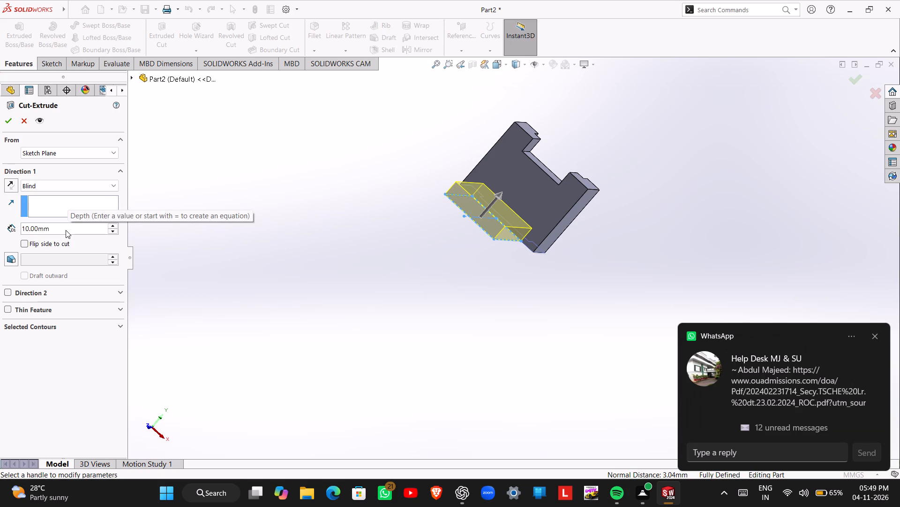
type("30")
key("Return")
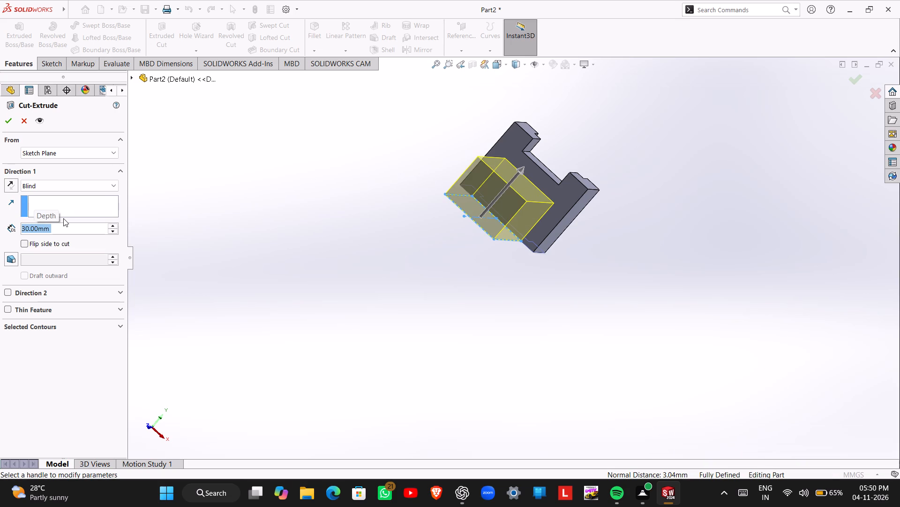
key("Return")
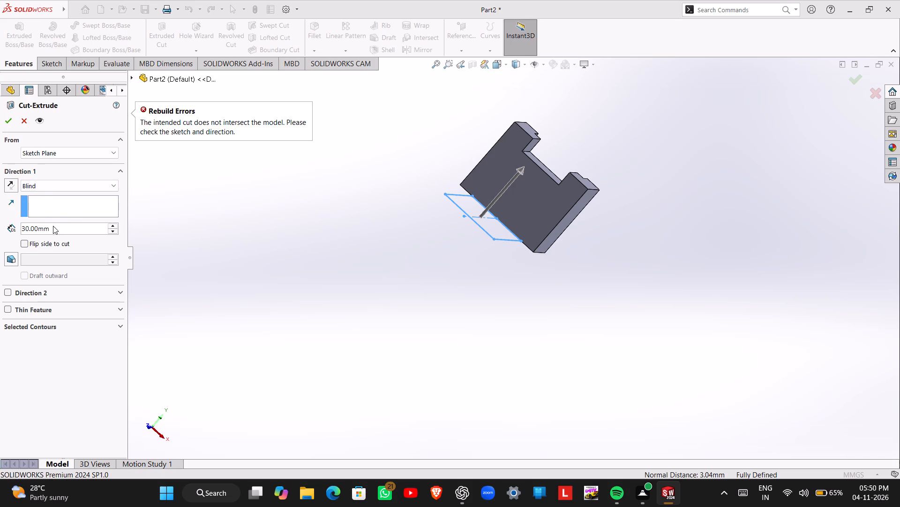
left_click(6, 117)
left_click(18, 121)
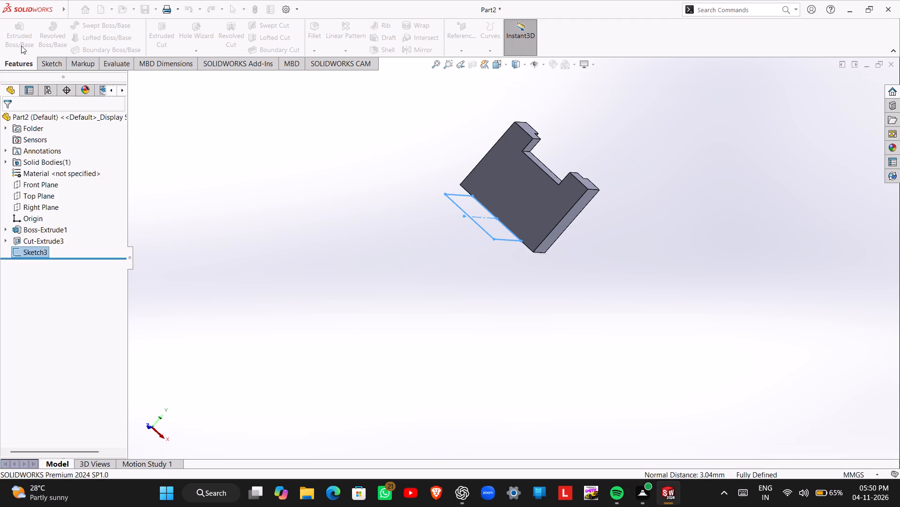
Extrude the rectangle sketch as a 30 mm blind boss, with the direction reversed to run along the block's depth.
left_click(23, 36)
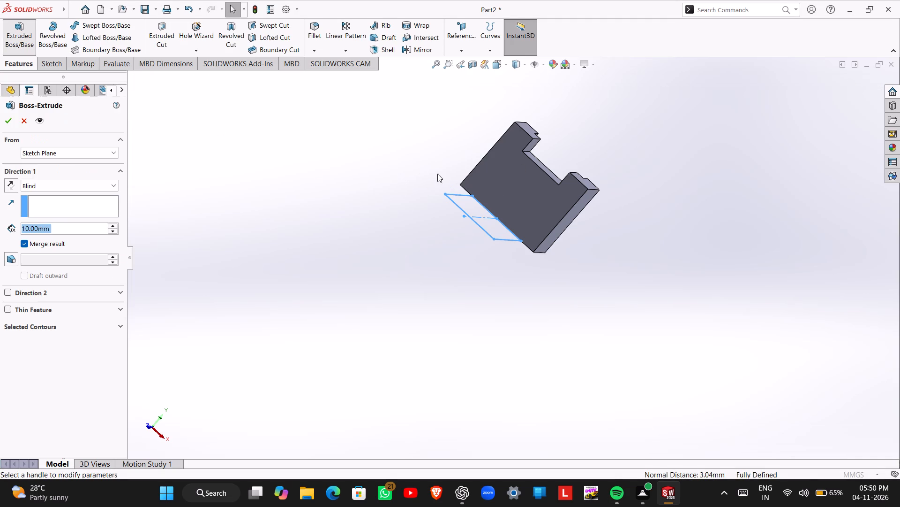
middle_click_drag(422, 166, 420, 188)
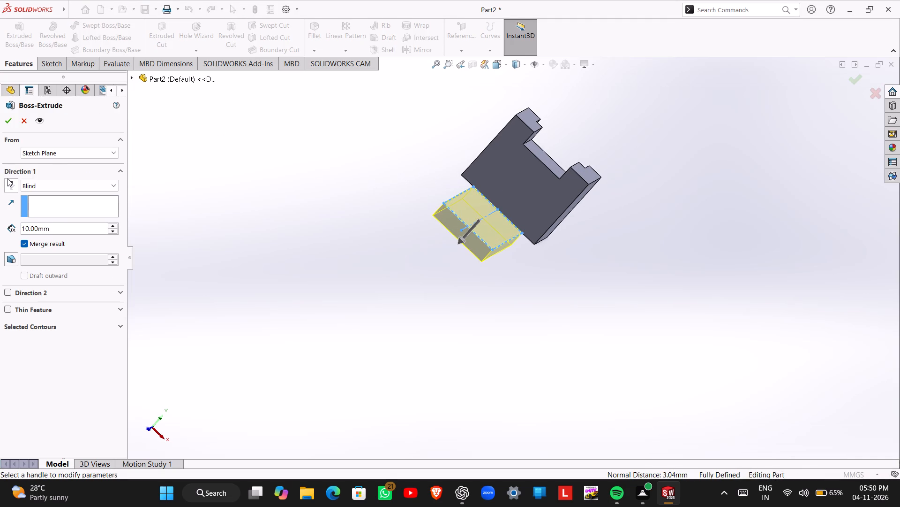
left_click(12, 182)
double_click(63, 232)
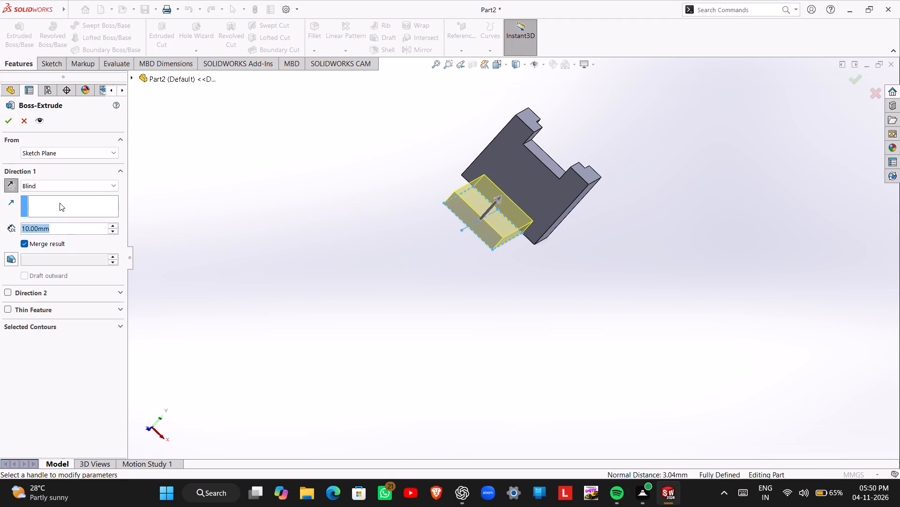
type("30")
key("Return")
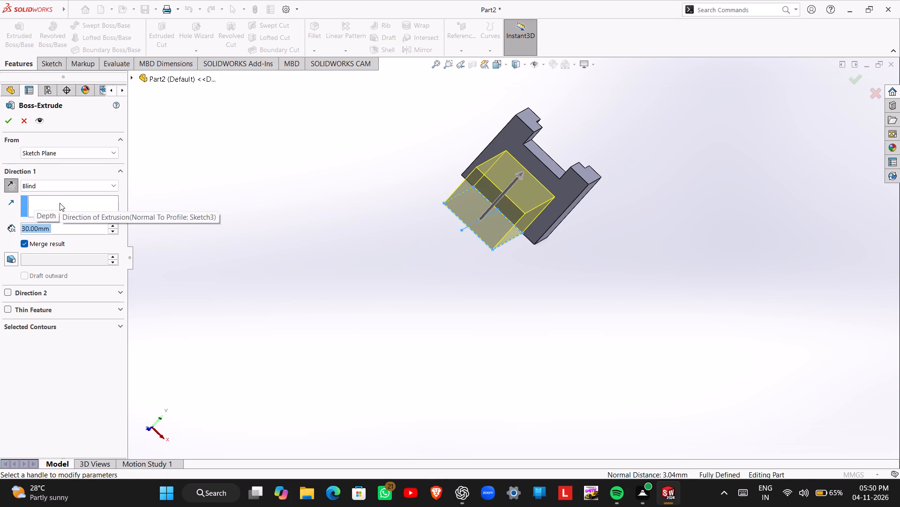
key("Return")
Start a sketch on the notched profile face and draw a closed triangle with about 12 mm legs at the extension's upper right corner.
scroll(371, 264, "up", 3)
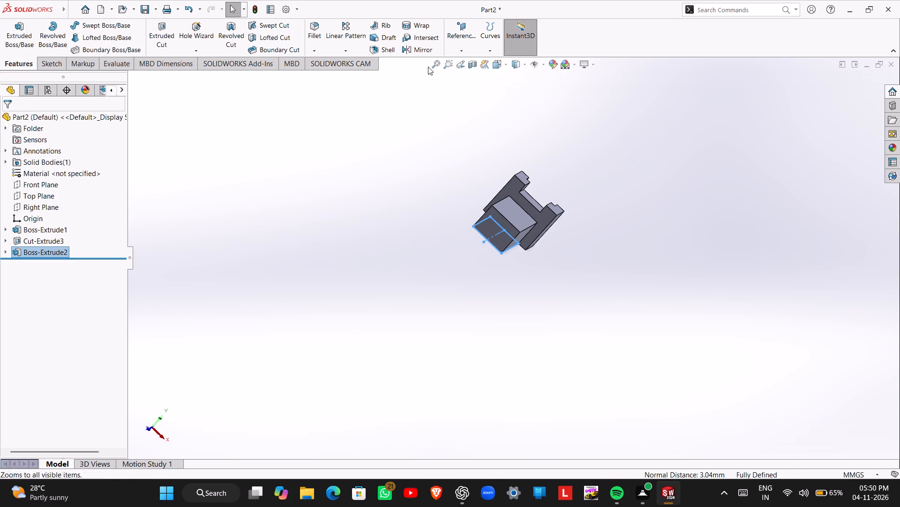
left_click(436, 64)
scroll(631, 198, "up", 1)
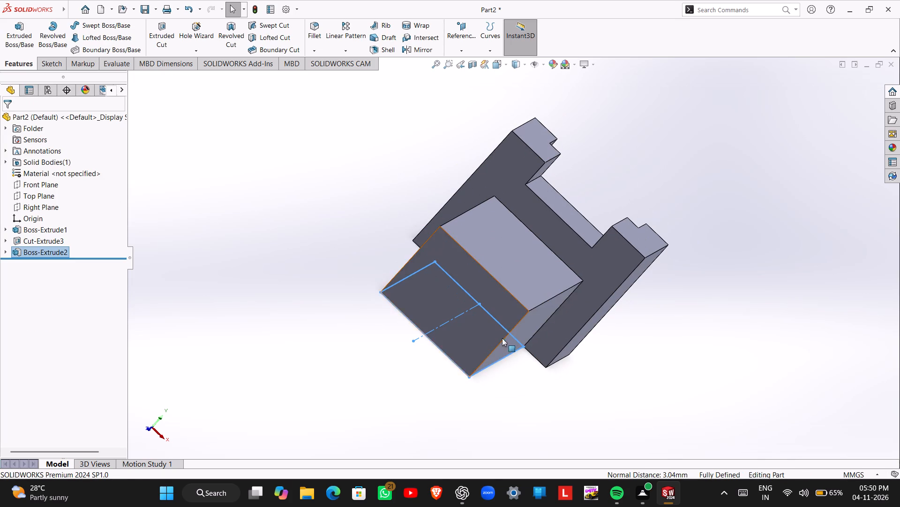
middle_click_drag(501, 320, 462, 235)
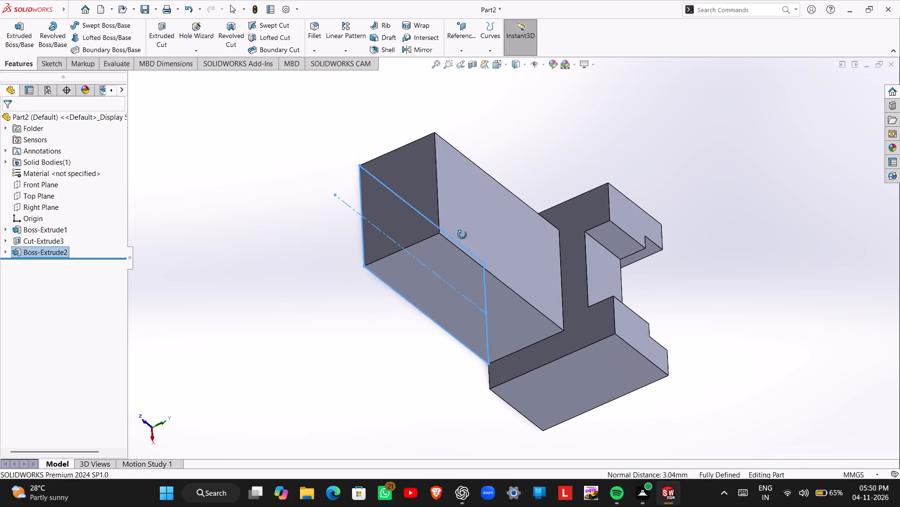
middle_click_drag(462, 235, 542, 185)
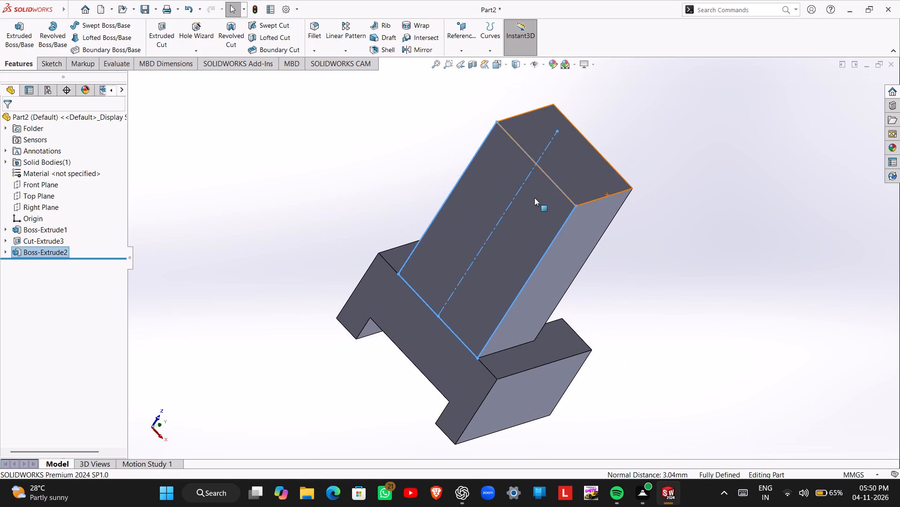
left_click(531, 206)
left_click(571, 180)
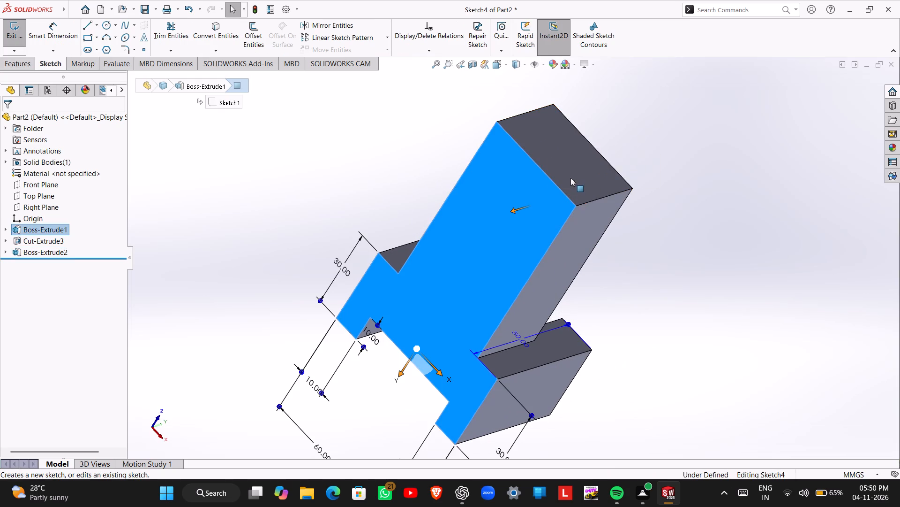
scroll(601, 176, "up", 3)
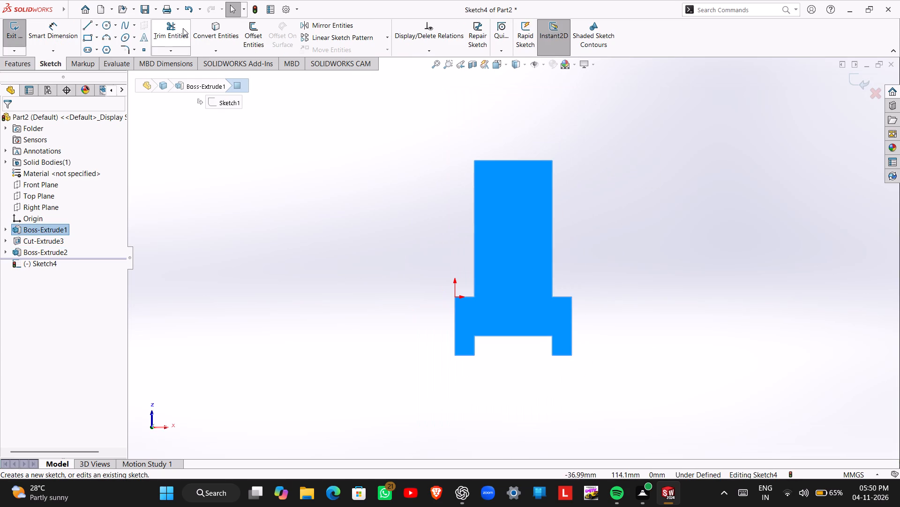
left_click(87, 21)
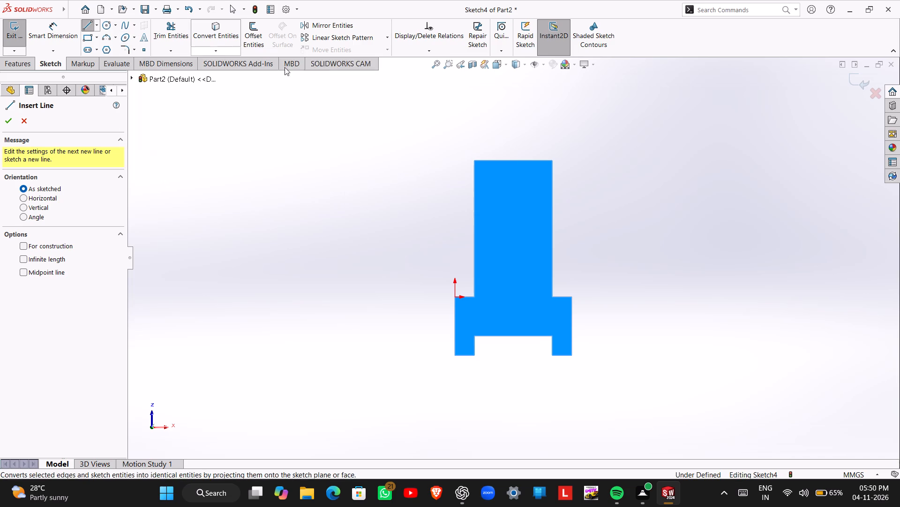
left_click(553, 183)
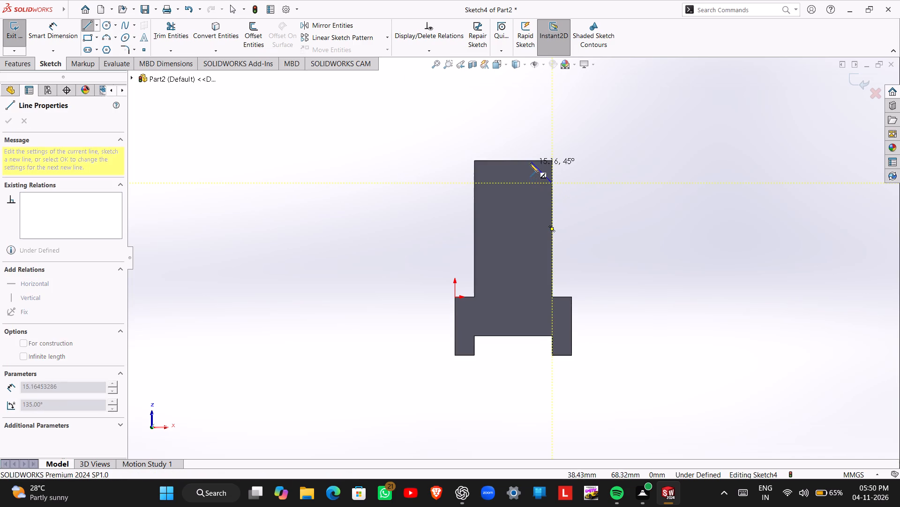
left_click(529, 161)
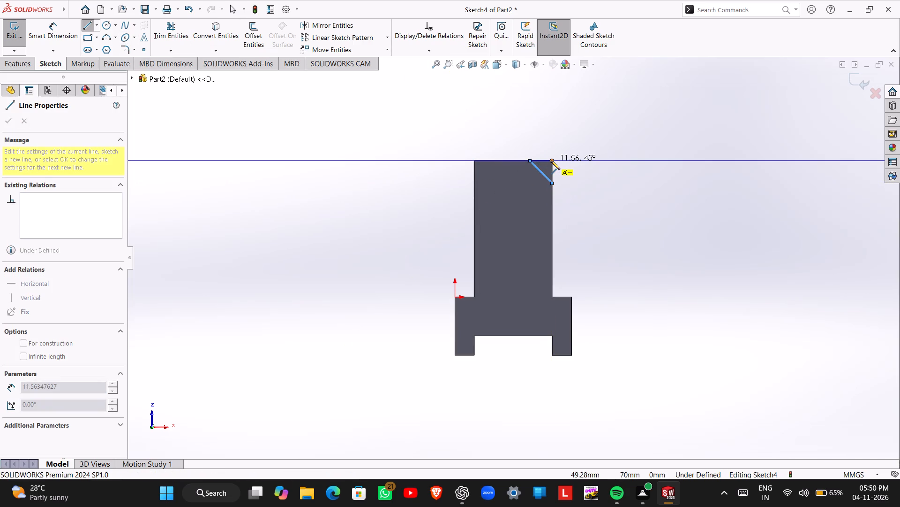
left_click(551, 161)
left_click(553, 184)
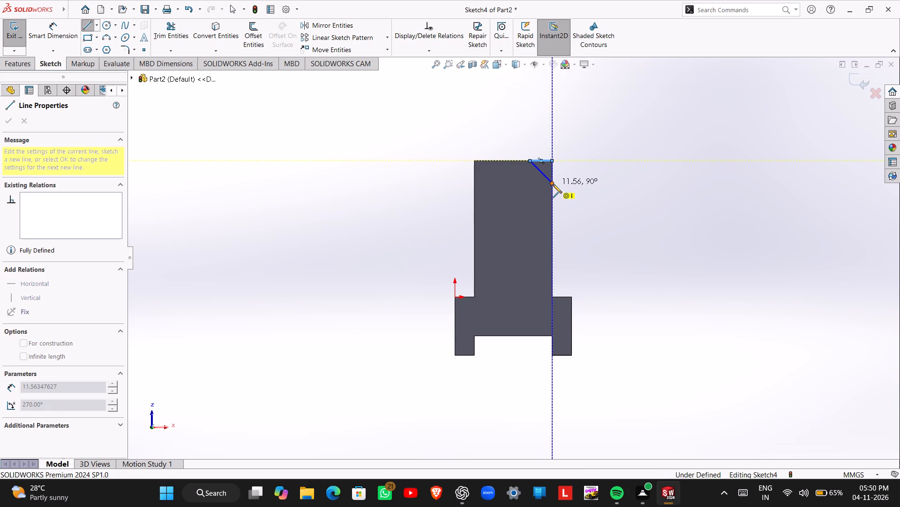
key("Escape")
Dimension the triangle's vertical and horizontal legs at the extension's upper corner to 10 mm each.
right_click_drag(587, 219, 585, 193)
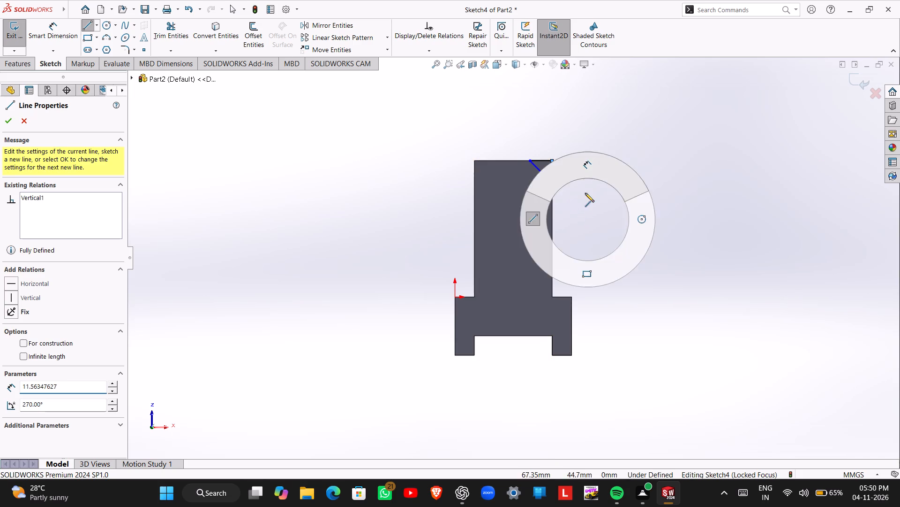
right_click_drag(585, 193, 590, 154)
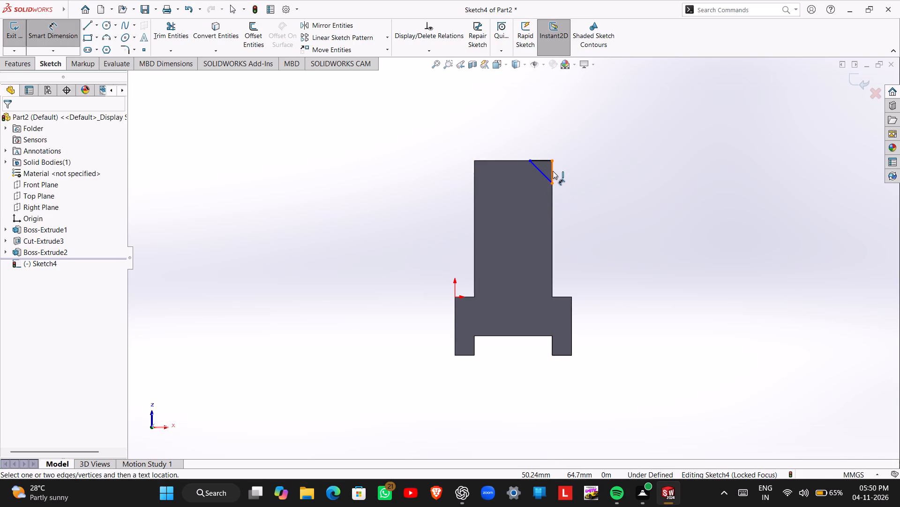
left_click(553, 171)
left_click(570, 174)
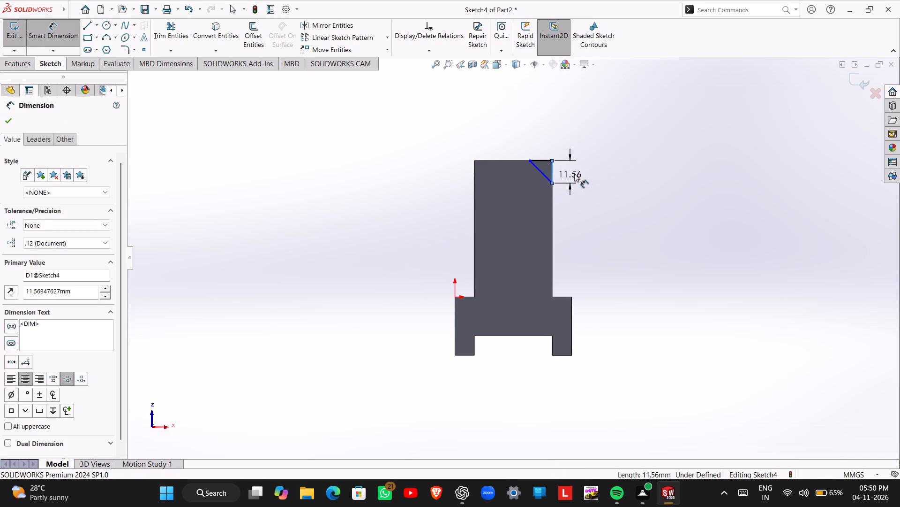
type("10")
key("Return")
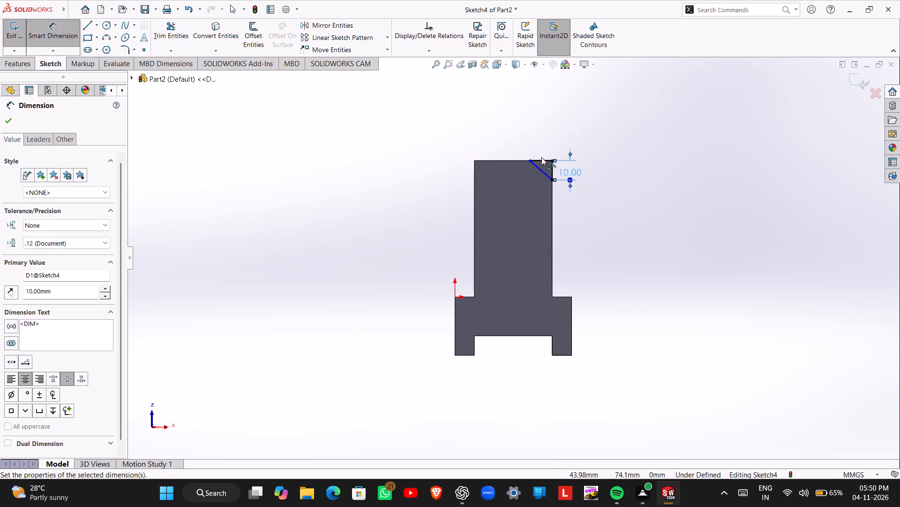
left_click(547, 158)
left_click(547, 138)
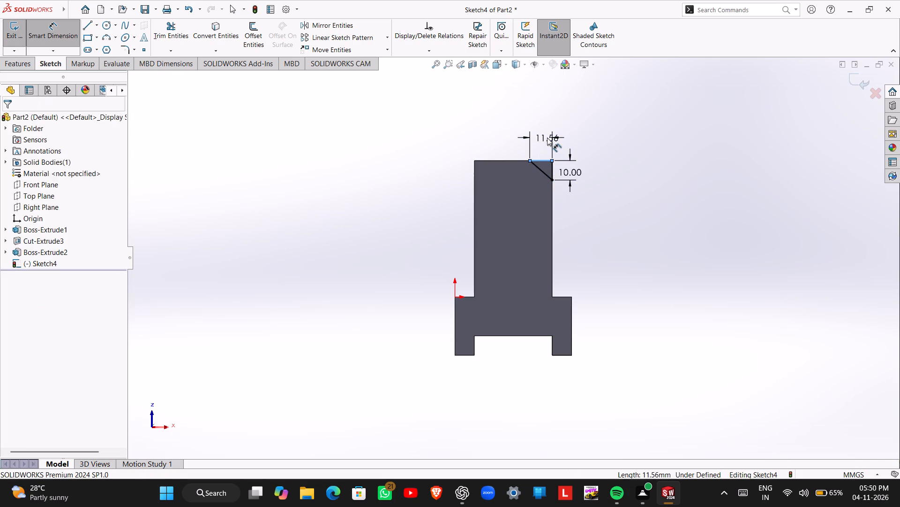
type("10")
key("Return")
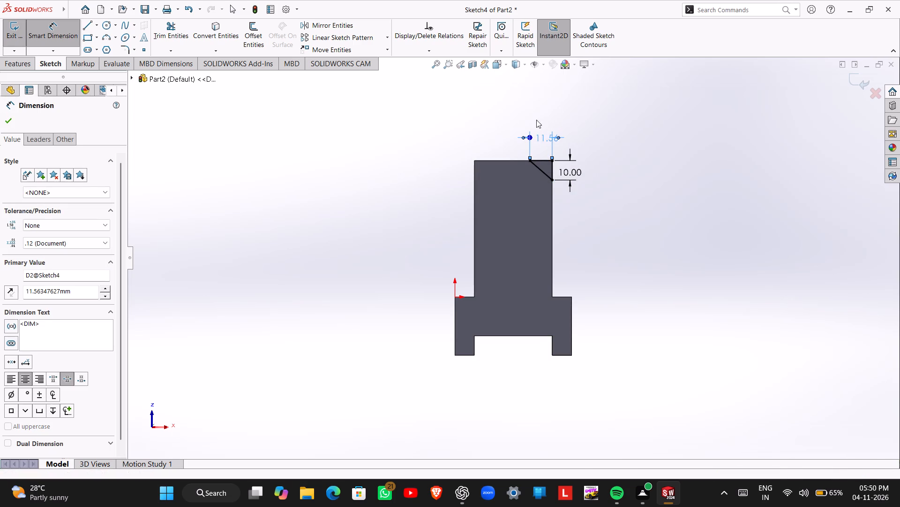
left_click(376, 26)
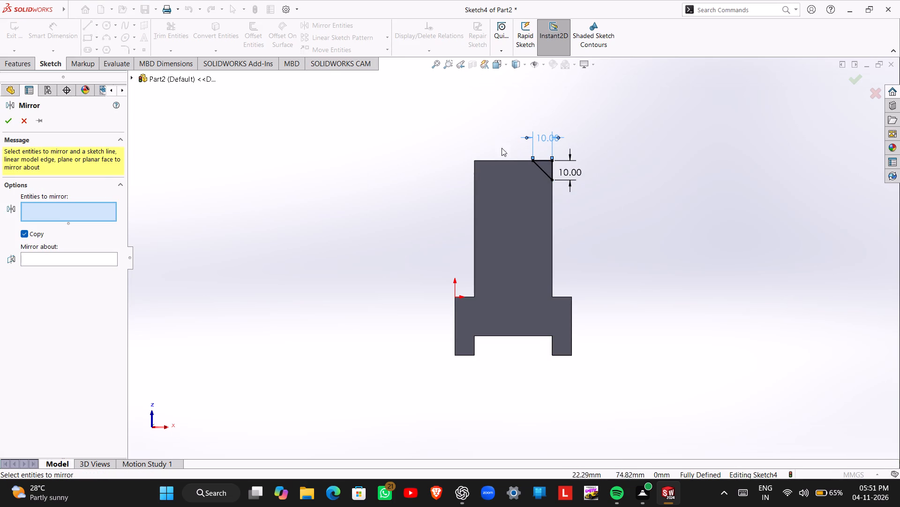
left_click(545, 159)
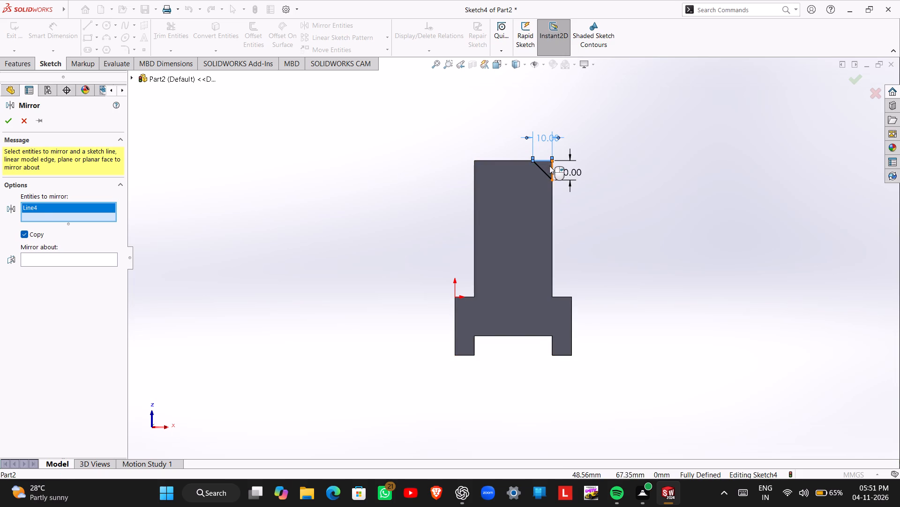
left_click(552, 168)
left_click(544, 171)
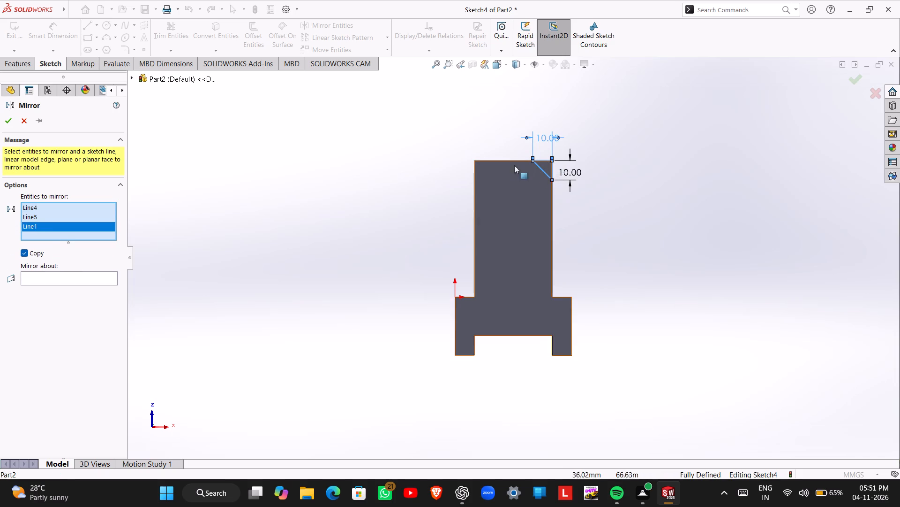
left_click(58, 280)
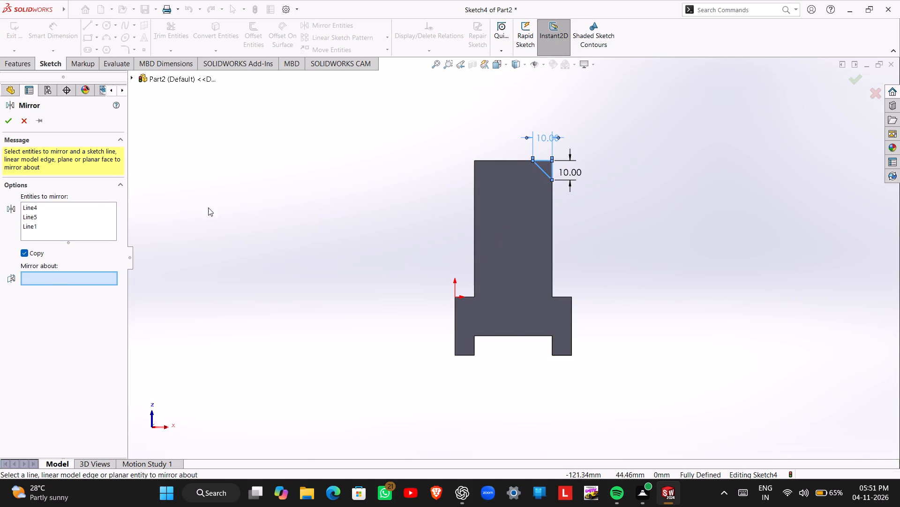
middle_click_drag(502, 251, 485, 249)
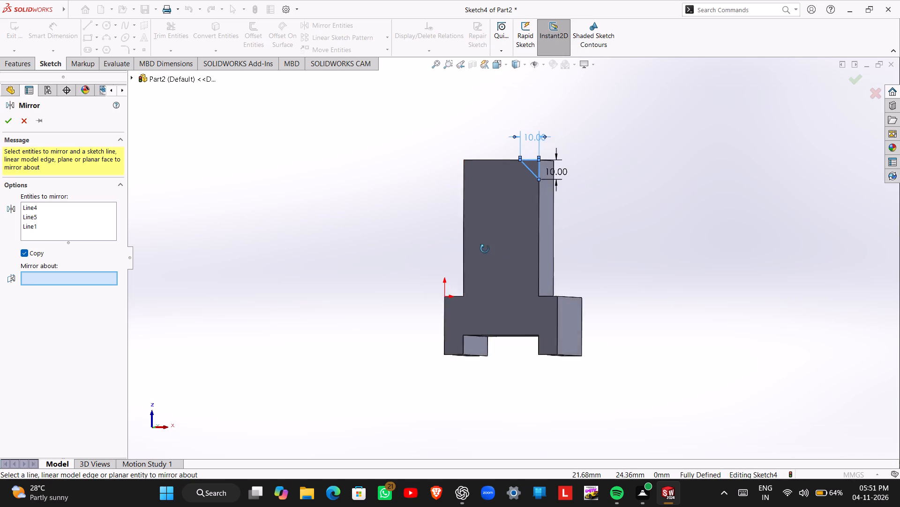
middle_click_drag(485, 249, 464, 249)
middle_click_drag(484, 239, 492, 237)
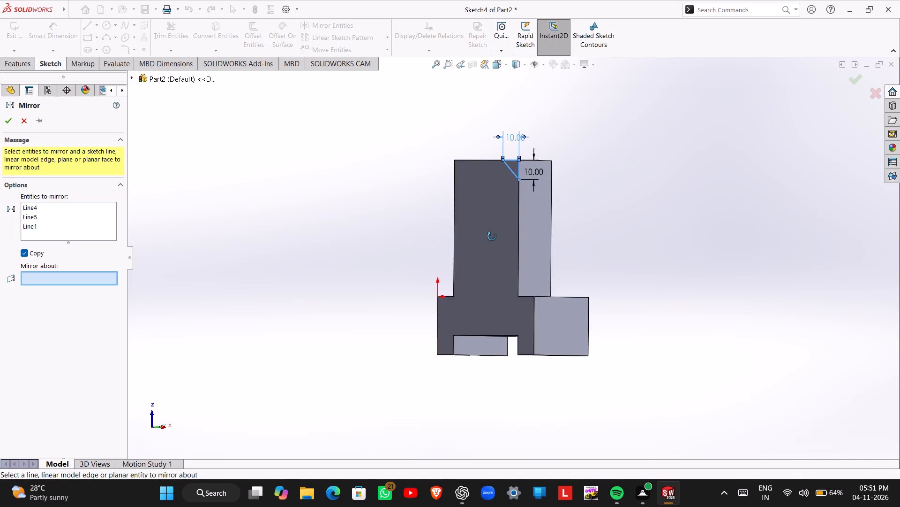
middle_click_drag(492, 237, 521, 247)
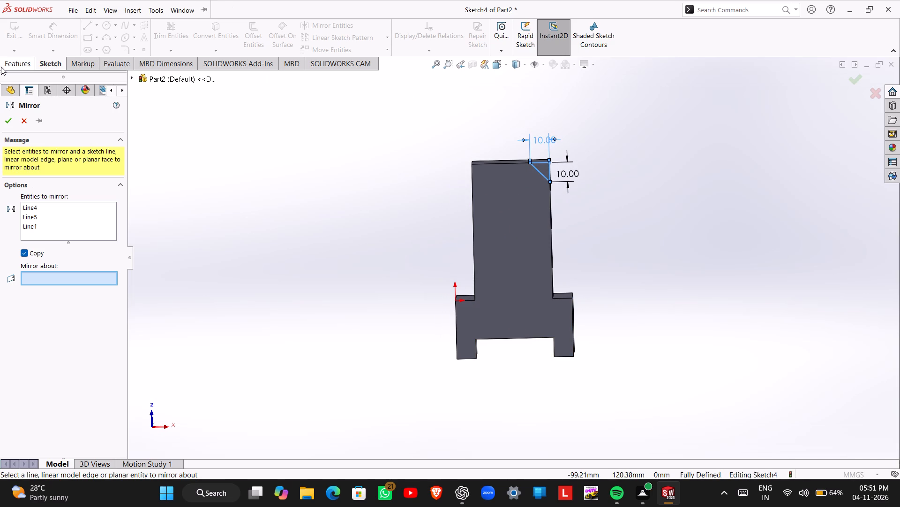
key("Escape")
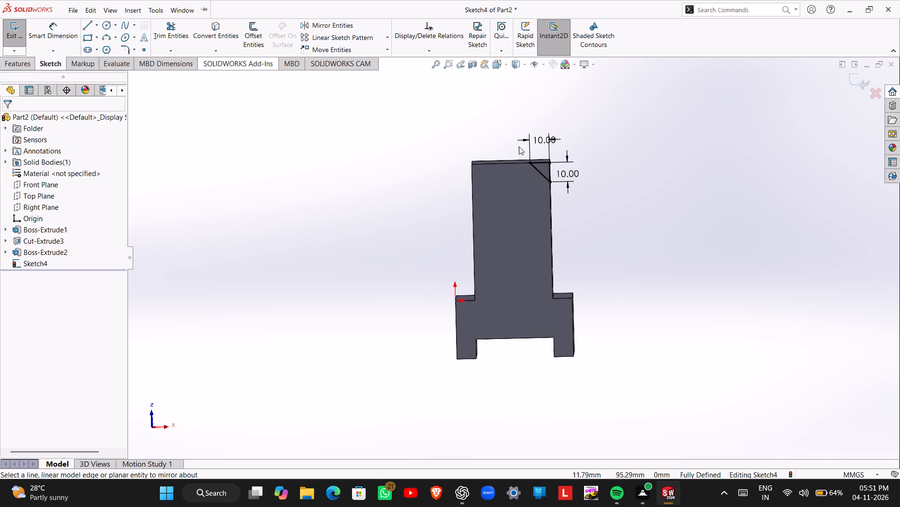
Draw a vertical centerline about 34 mm long downward from the midpoint of the extension's top edge.
left_click(510, 229)
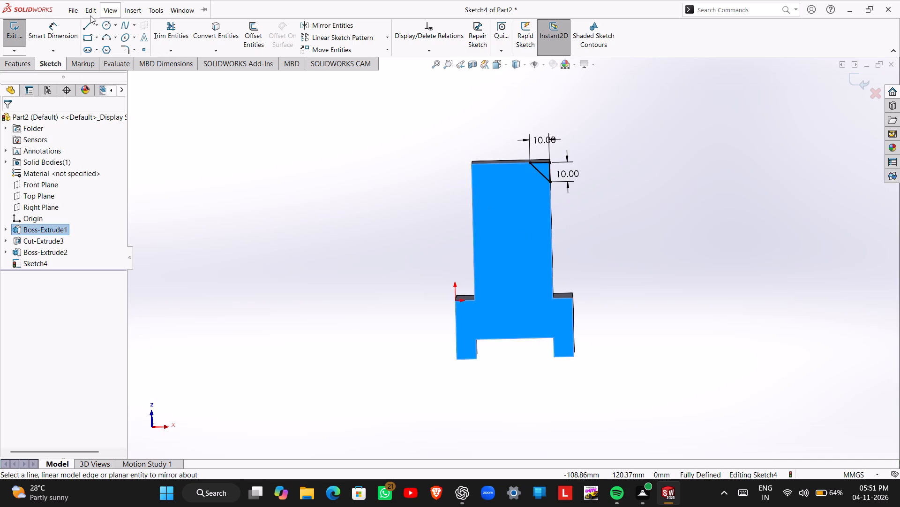
left_click(86, 28)
left_click(99, 23)
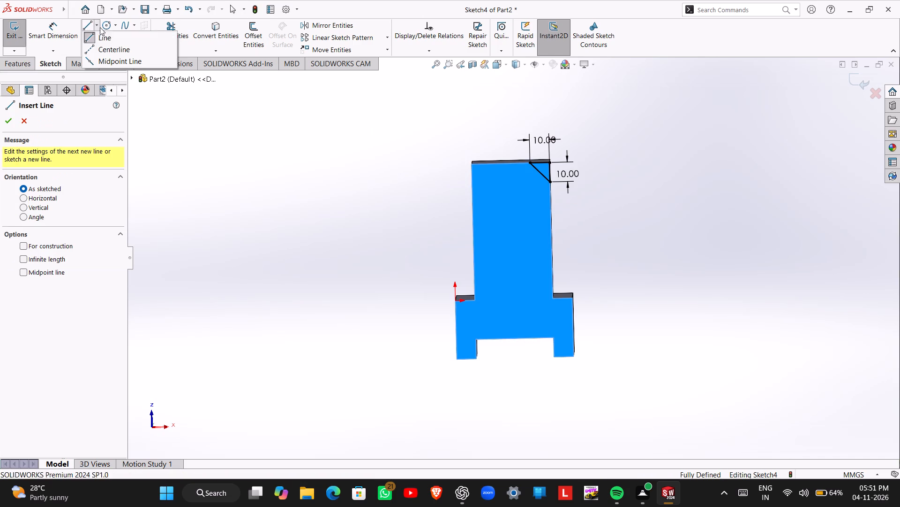
left_click(116, 50)
key("Escape")
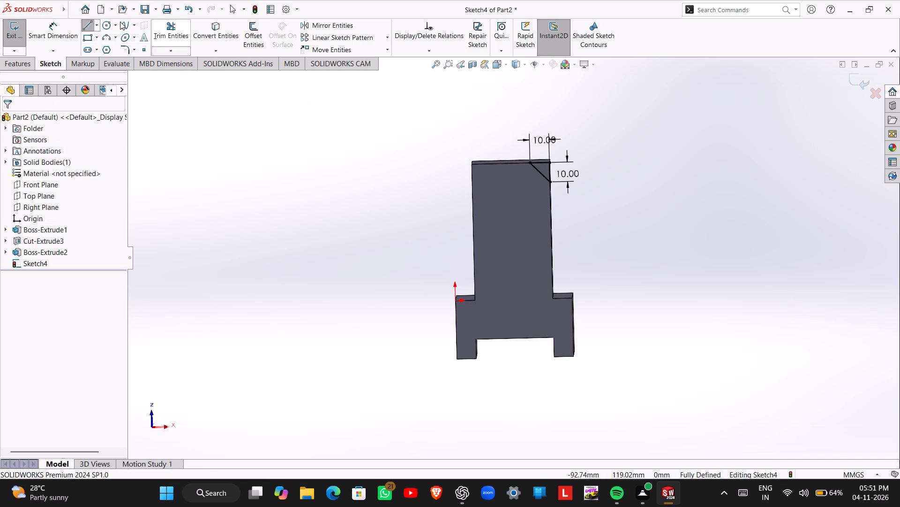
left_click(96, 21)
left_click(106, 47)
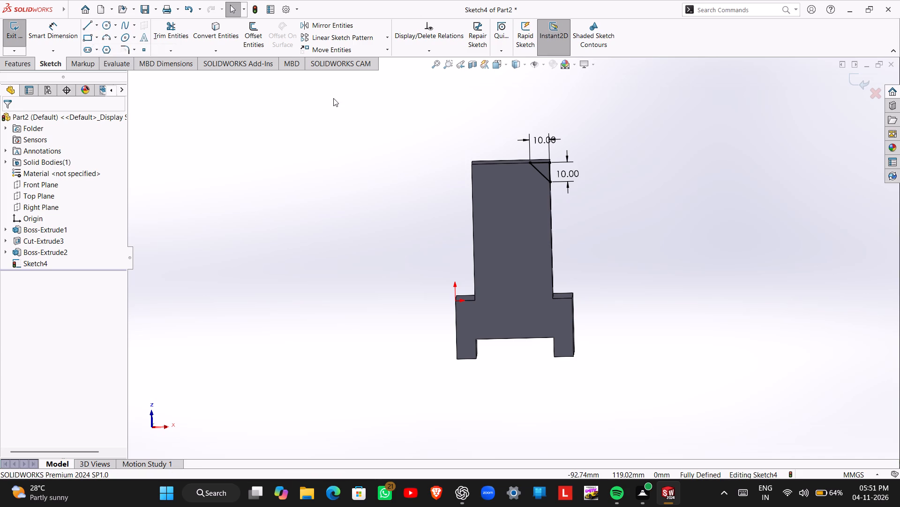
left_click(511, 162)
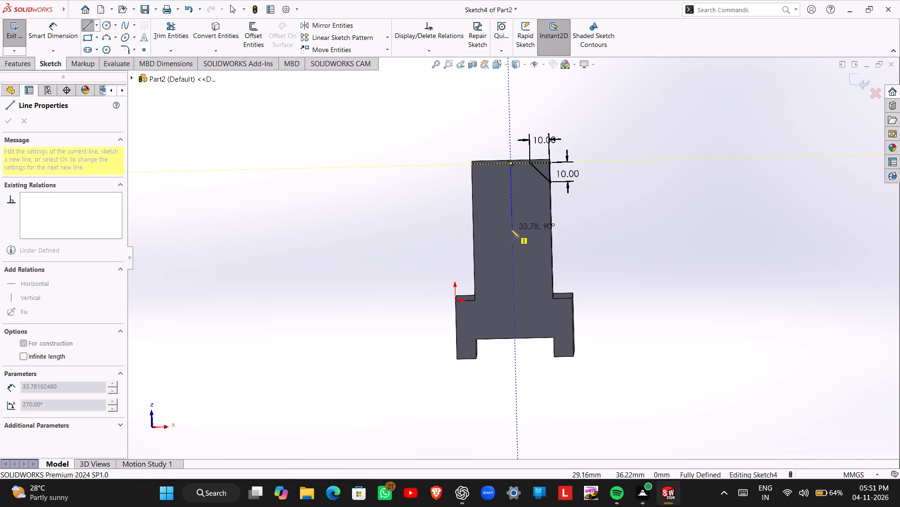
left_click(510, 230)
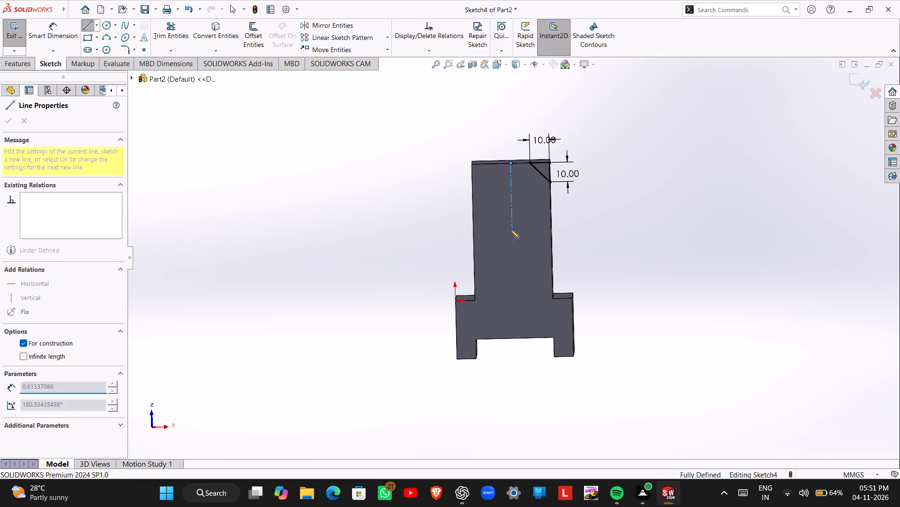
key("Escape")
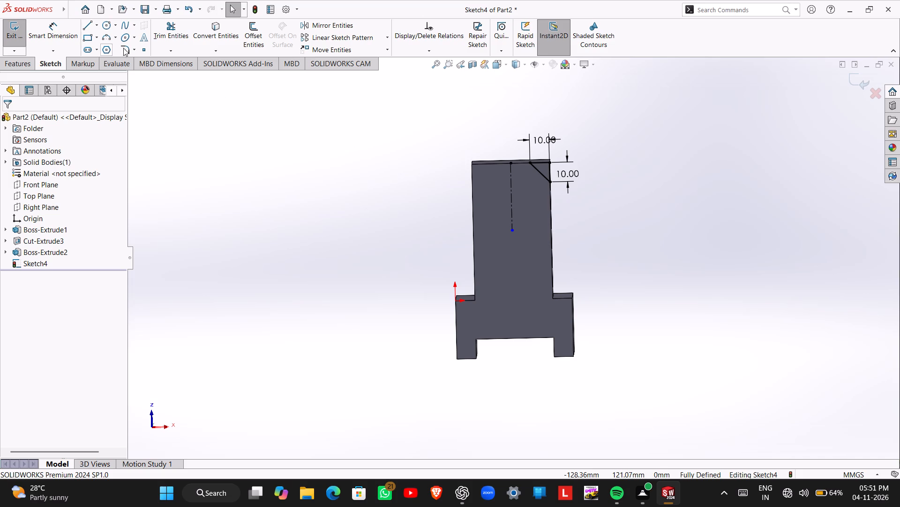
Mirror the triangle's three lines about the vertical centerline, keeping the original, and exit the sketch.
left_click(364, 24)
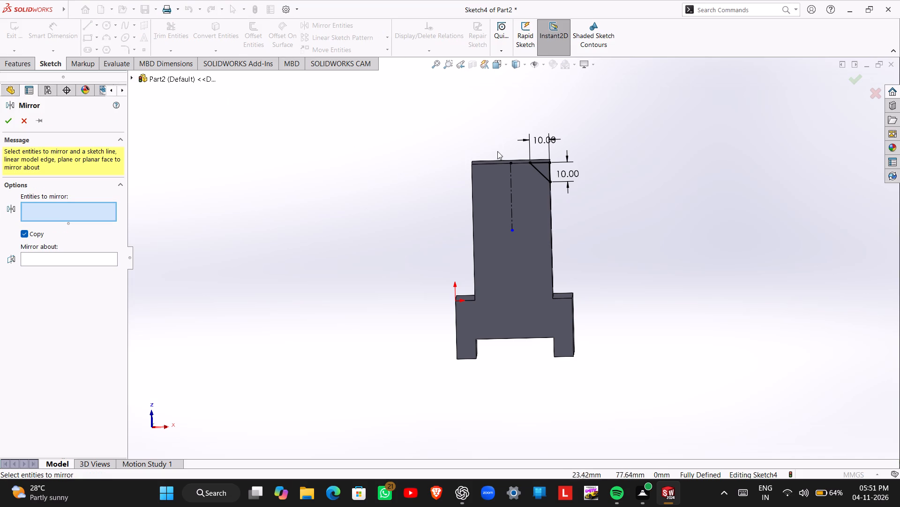
left_click(532, 168)
left_click(538, 161)
left_click(548, 170)
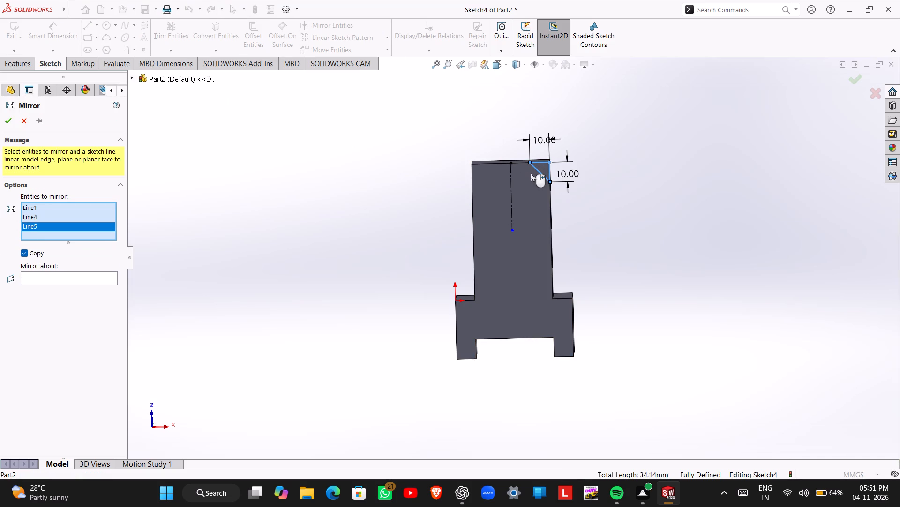
left_click(105, 274)
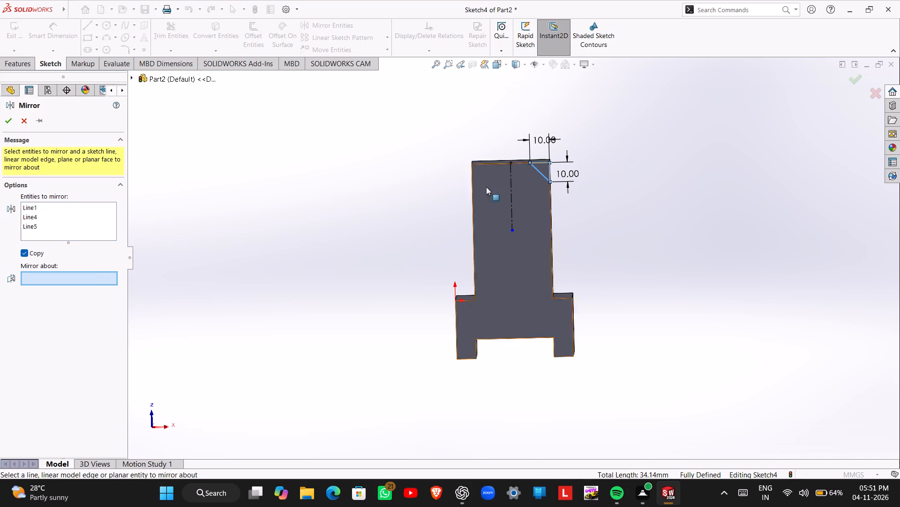
left_click(512, 180)
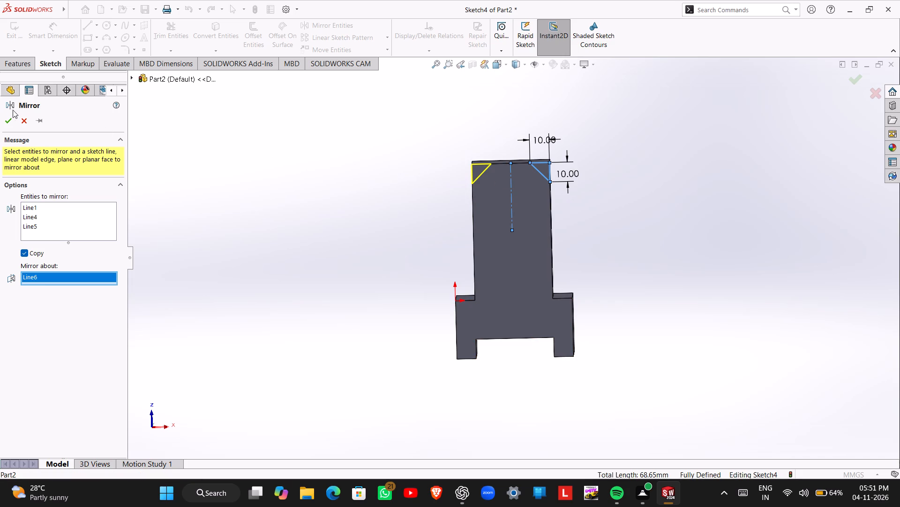
left_click(9, 118)
left_click(2, 22)
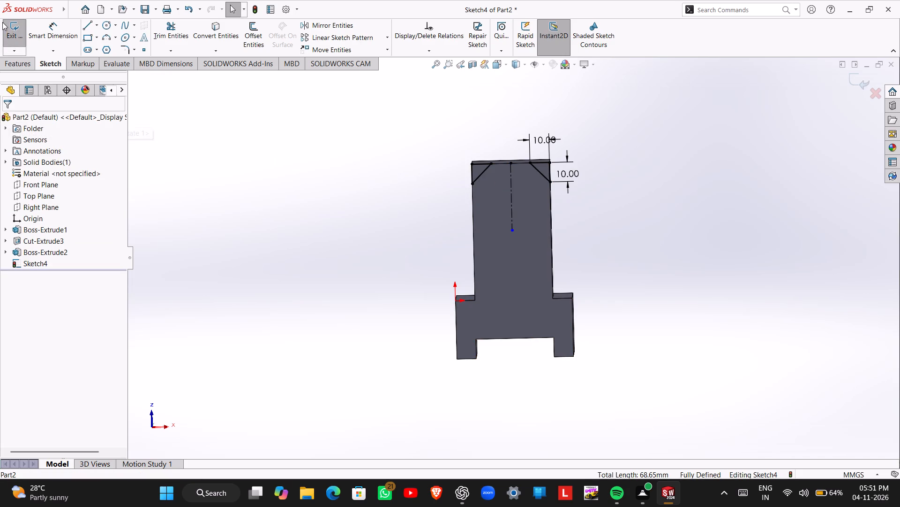
left_click(23, 30)
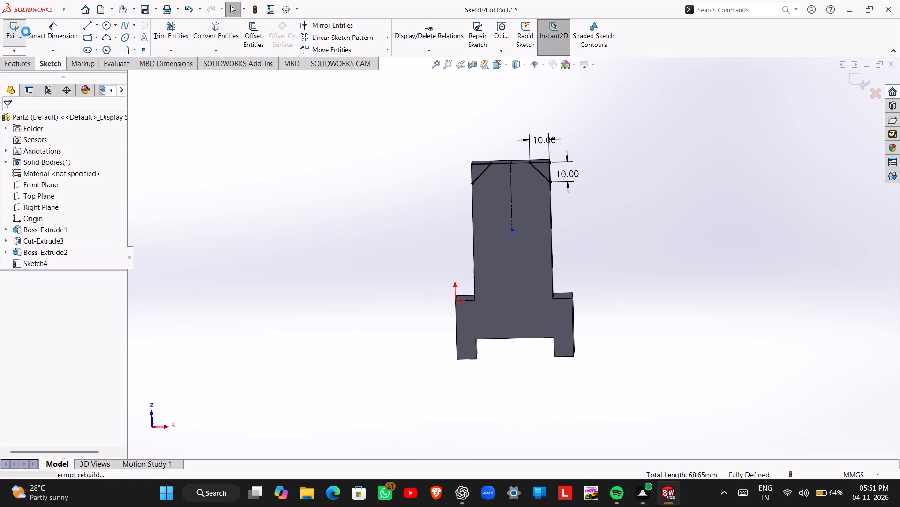
Cut-extrude both corner triangles through the extension to a blind depth of 30 mm.
left_click(168, 42)
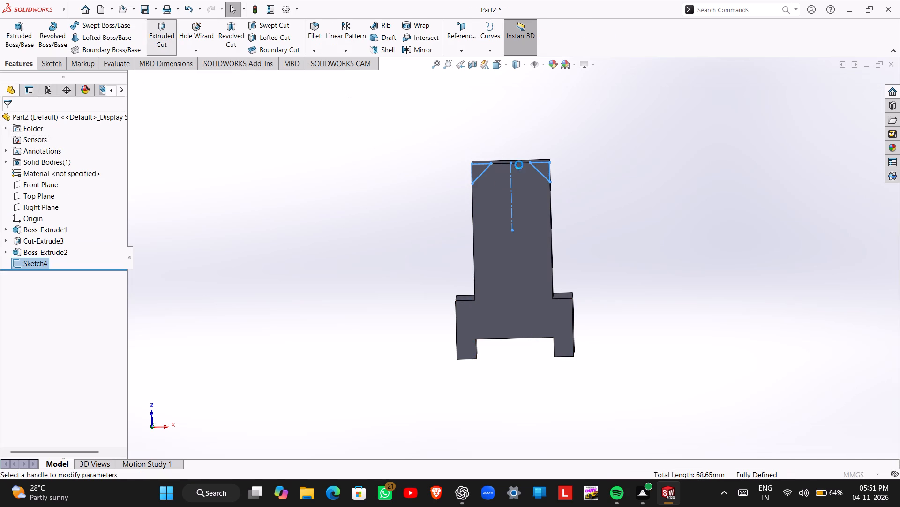
middle_click_drag(525, 168, 487, 237)
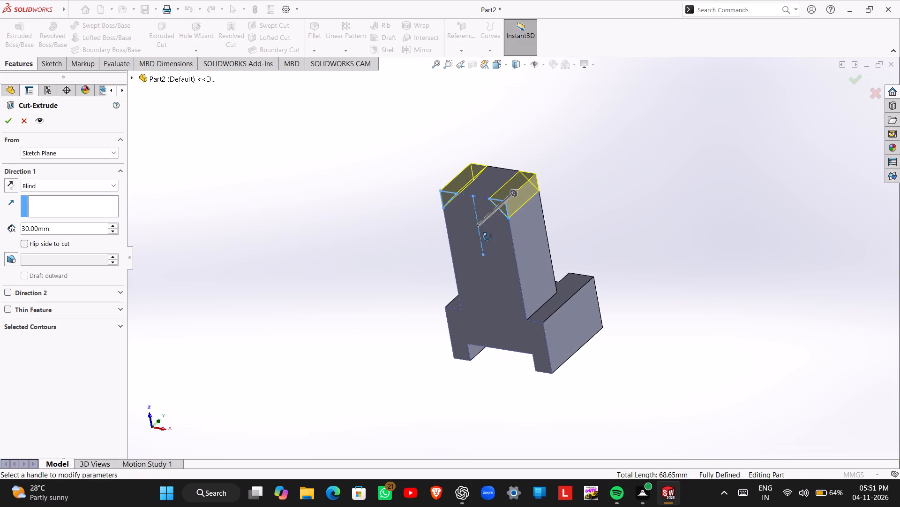
middle_click_drag(487, 237, 485, 243)
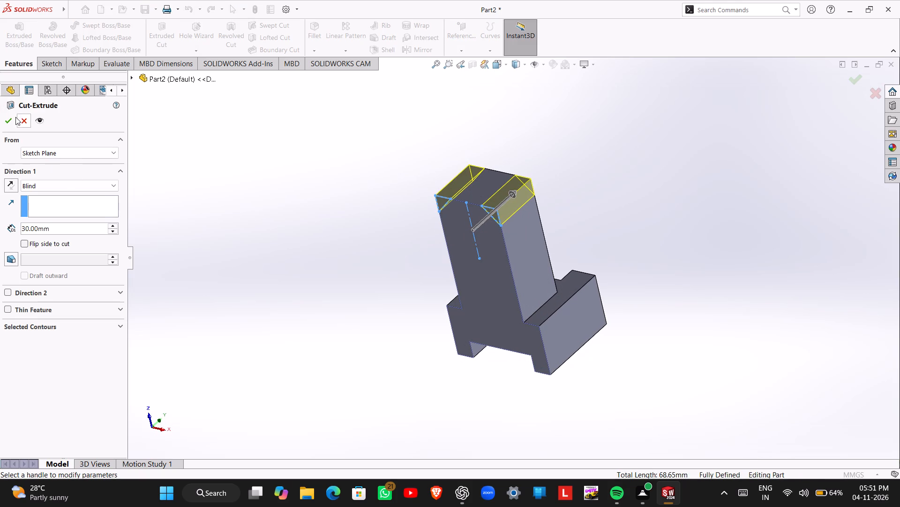
left_click(12, 119)
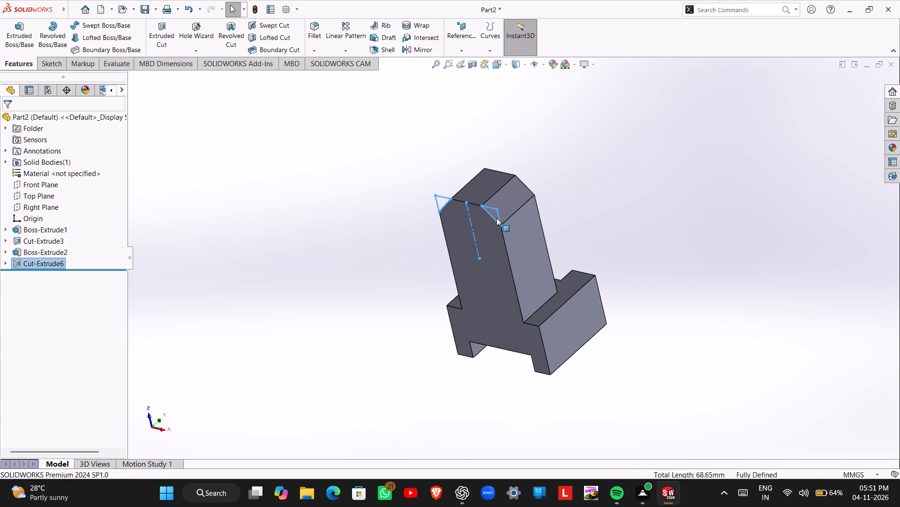
Examine the extension's cut corners and the notched block from several angles.
middle_click_drag(487, 194, 454, 294)
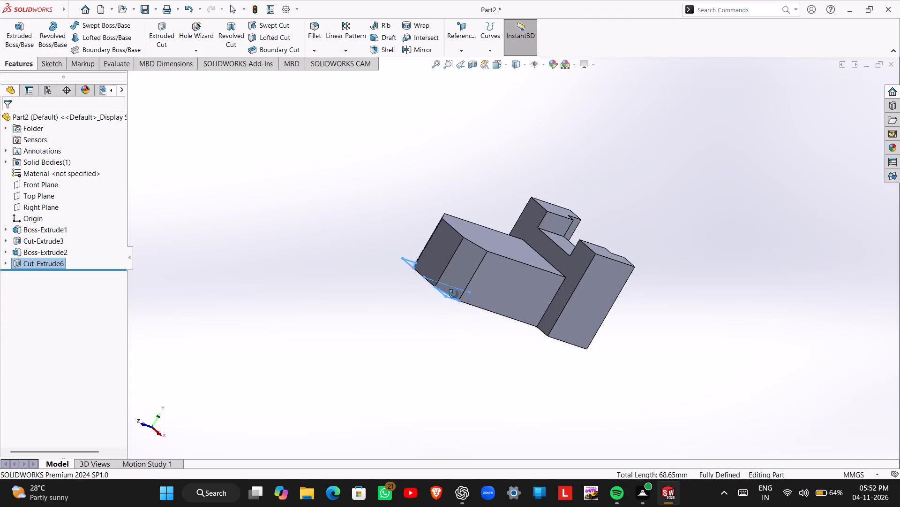
middle_click_drag(454, 294, 455, 292)
key("space")
left_click(424, 353)
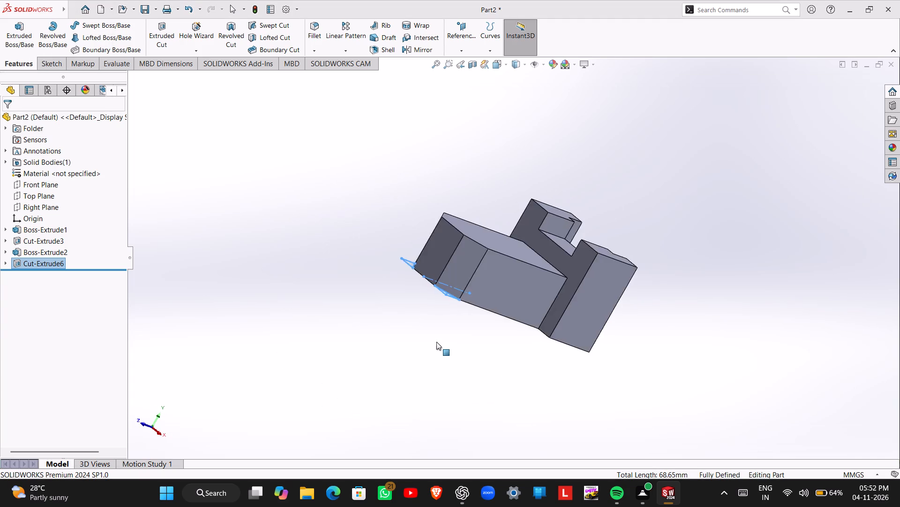
scroll(508, 311, "up", 2)
middle_click_drag(454, 244, 499, 288)
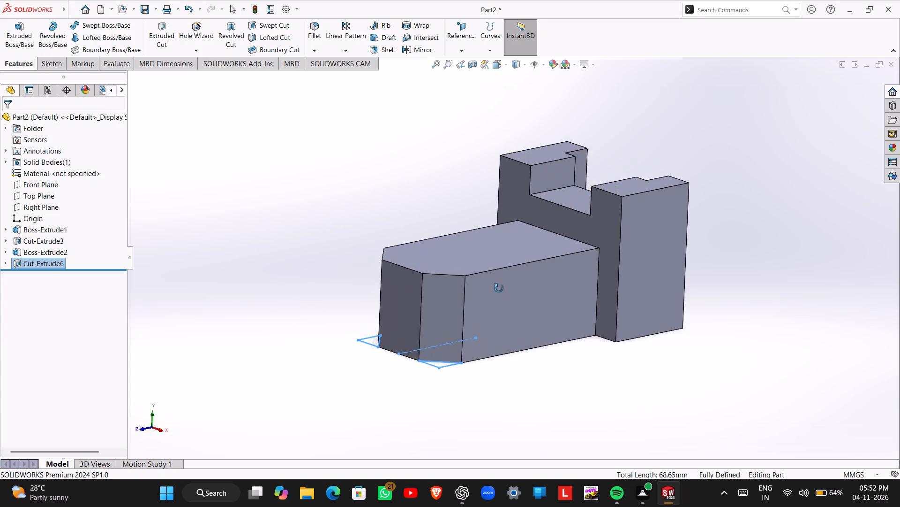
middle_click_drag(499, 288, 495, 315)
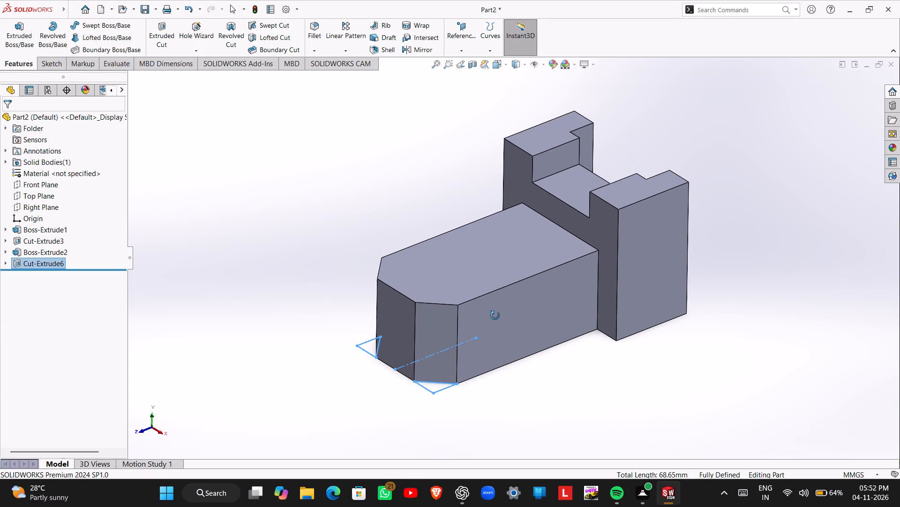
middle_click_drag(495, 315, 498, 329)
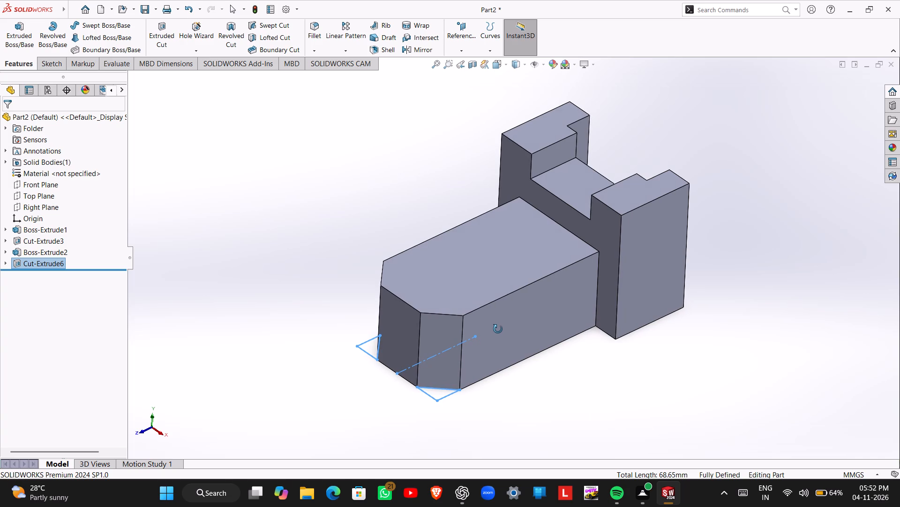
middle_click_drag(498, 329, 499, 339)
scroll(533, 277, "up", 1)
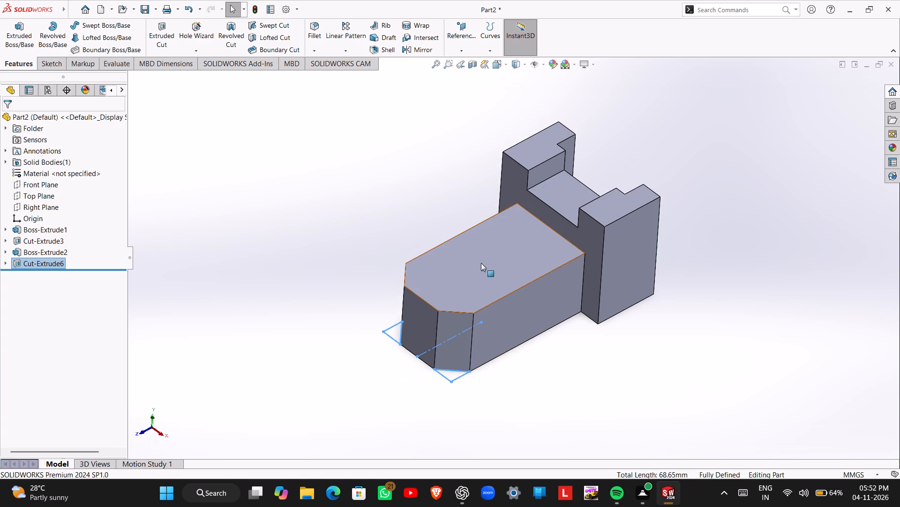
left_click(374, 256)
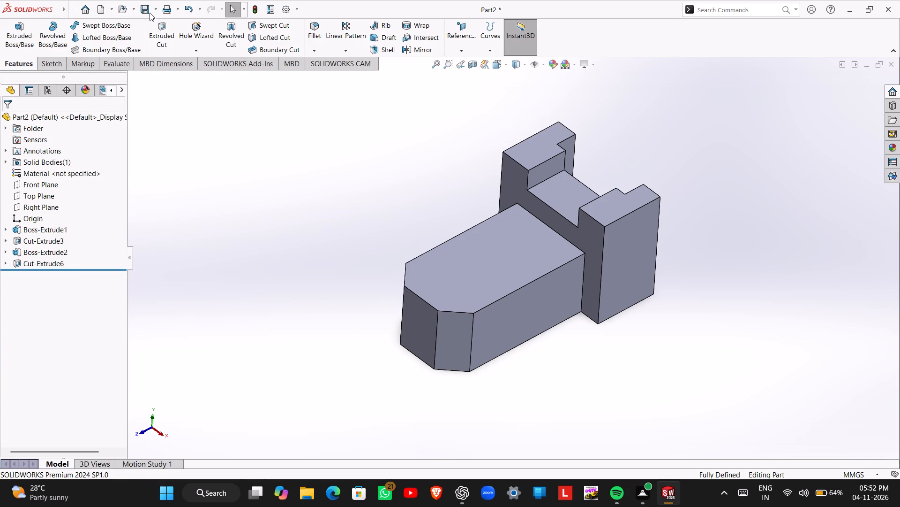
Save the part in the Documents folder under the file name "Support block" as a SOLIDWORKS Part.
left_click(149, 10)
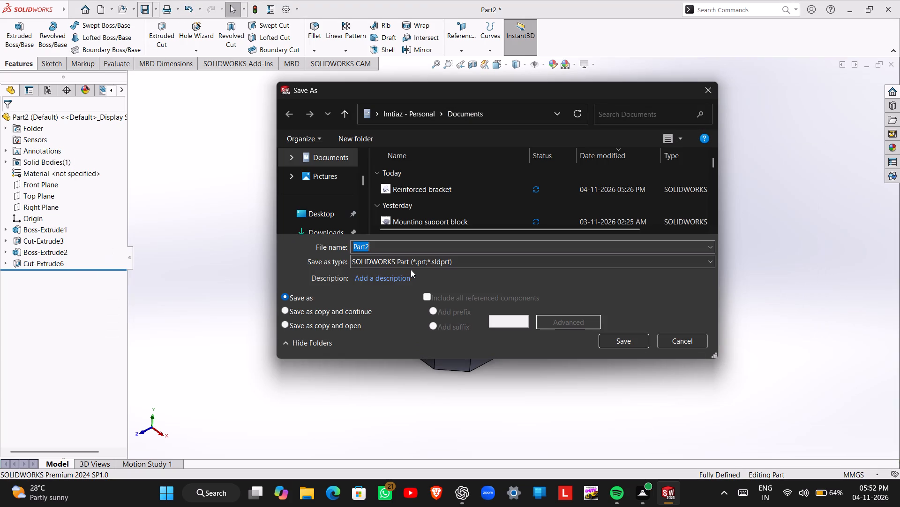
type("supp")
type("rt")
key("space")
type("bl")
key("BackSpace")
key("BackSpace")
key("BackSpace")
key("BackSpace")
key("BackSpace")
key("BackSpace")
key("BackSpace")
key("BackSpace")
key("BackSpace")
key("BackSpace")
key("BackSpace")
key("BackSpace")
key("BackSpace")
key("BackSpace")
key("BackSpace")
key("BackSpace")
key("BackSpace")
key("BackSpace")
key("BackSpace")
key("BackSpace")
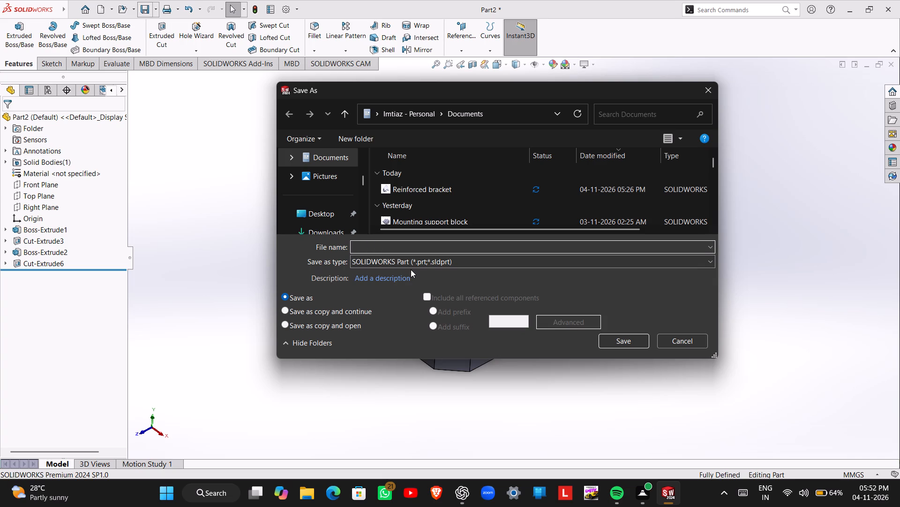
key("shift+s")
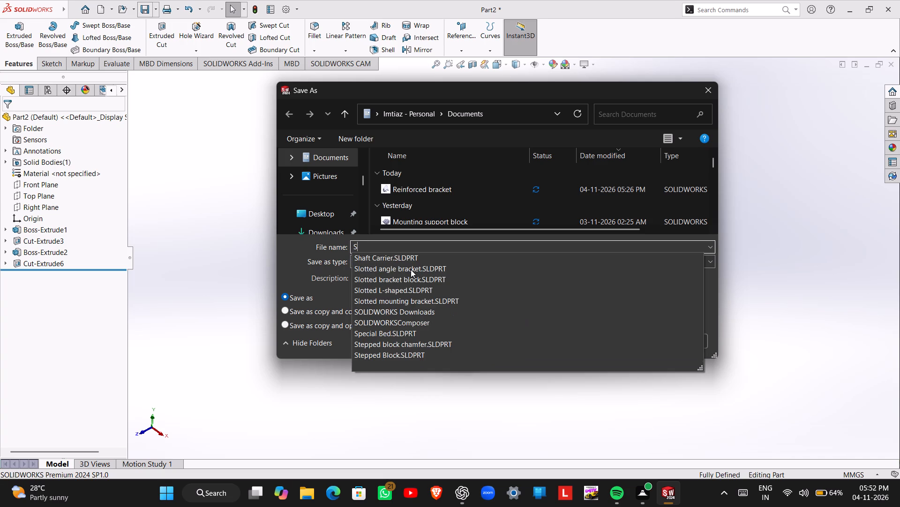
key("u")
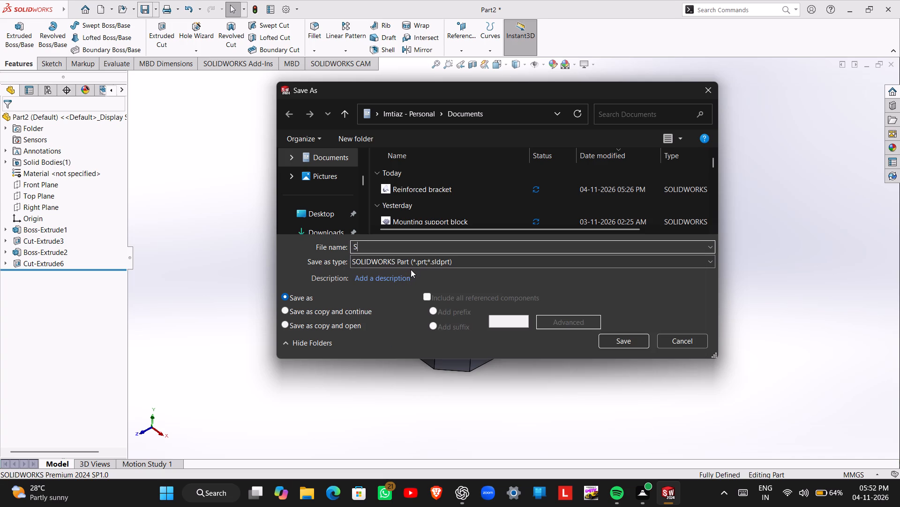
type("pport block")
key("space")
key("Return")
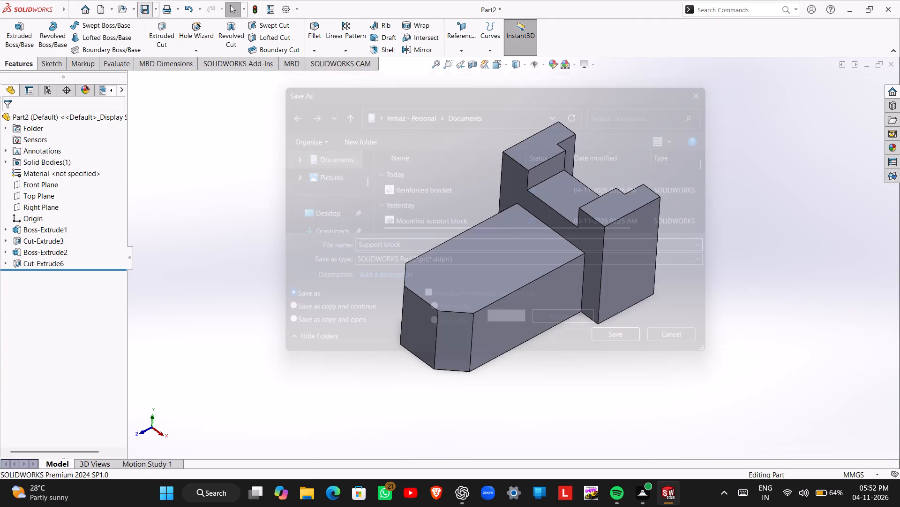